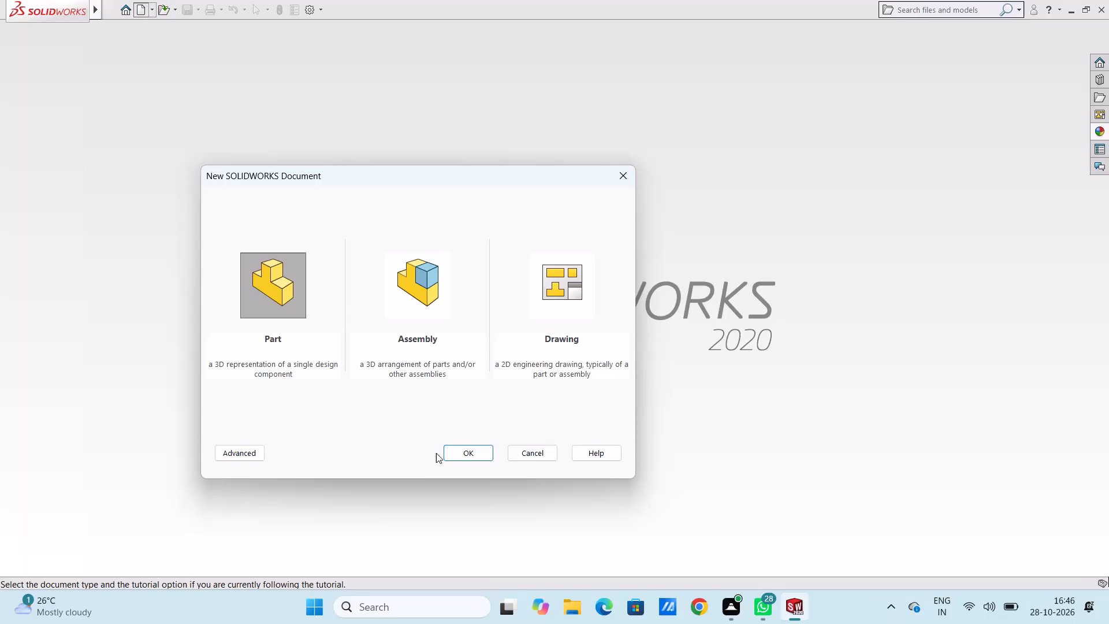
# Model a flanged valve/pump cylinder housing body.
# Create a new part document.
pyautogui.click(459, 439)
pyautogui.click(460, 445)
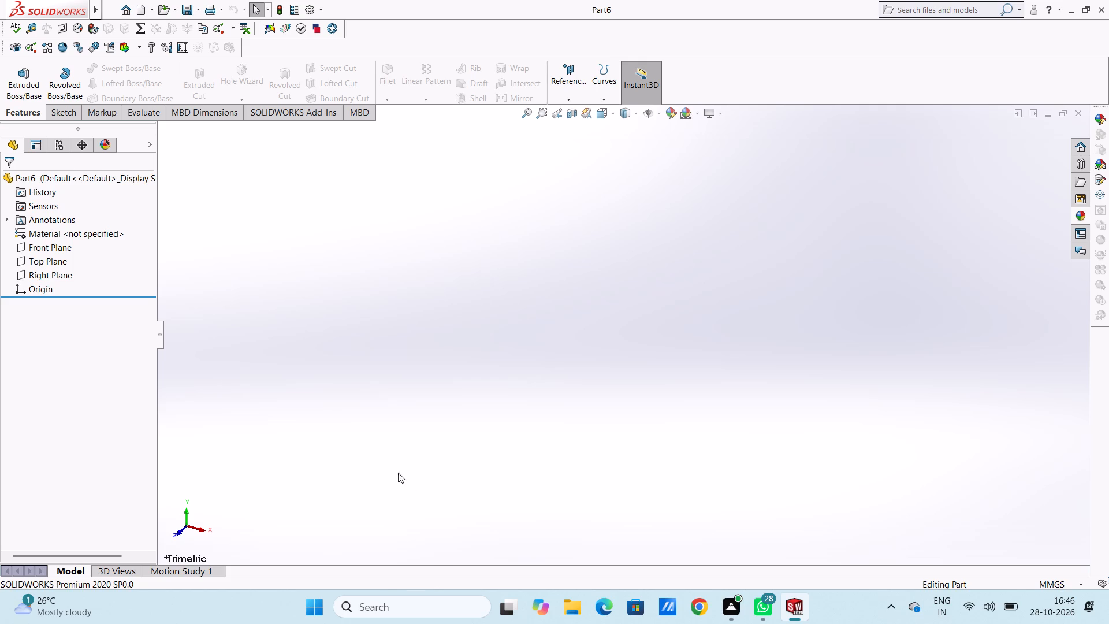
# On the Top Plane, sketch two concentric circles centred on the origin with radii of 42 mm and 38 mm.
pyautogui.click(62, 262)
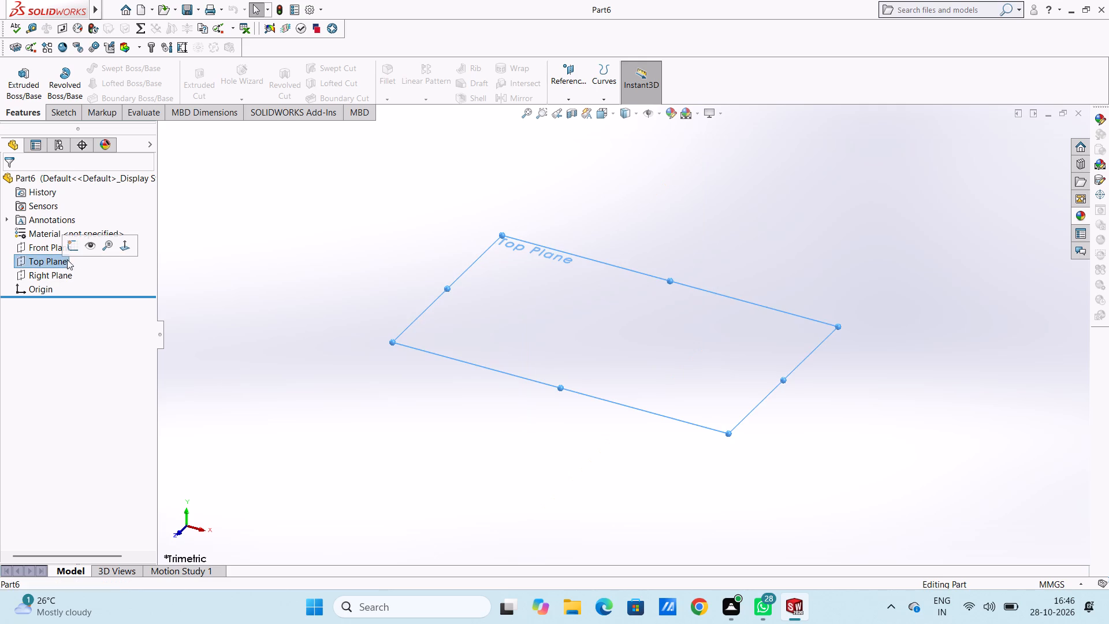
pyautogui.click(74, 246)
pyautogui.click(361, 287)
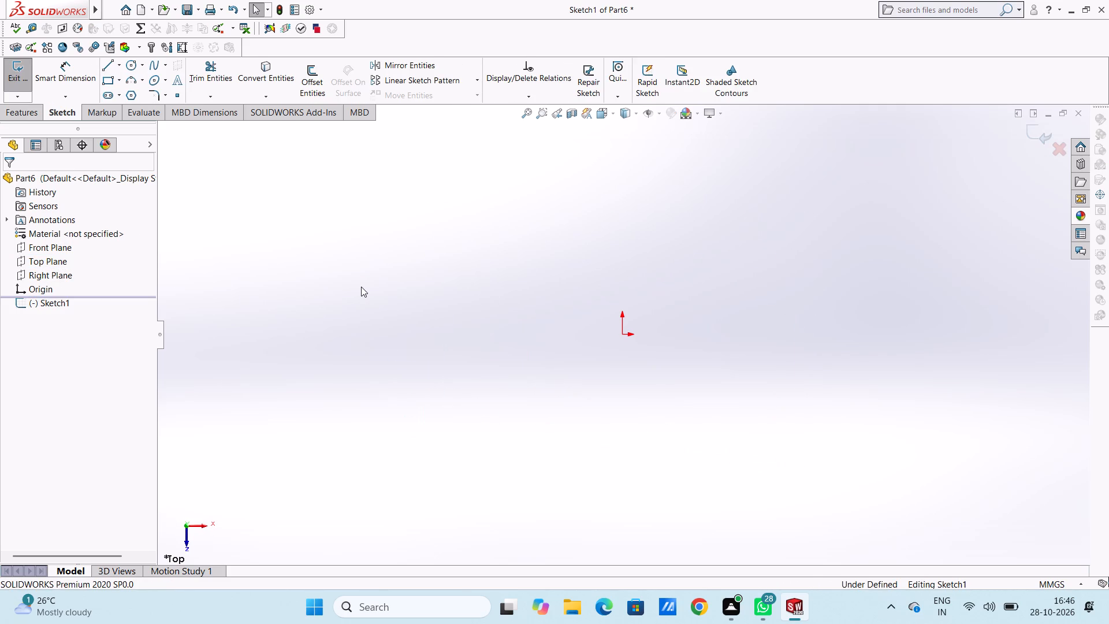
pyautogui.click(128, 69)
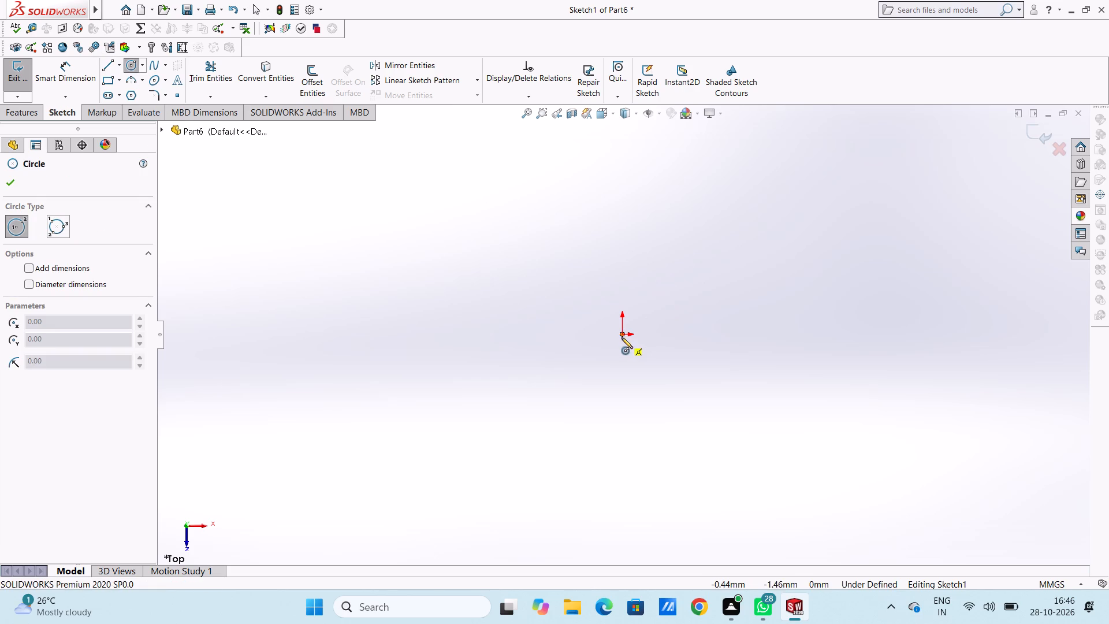
pyautogui.click(622, 337)
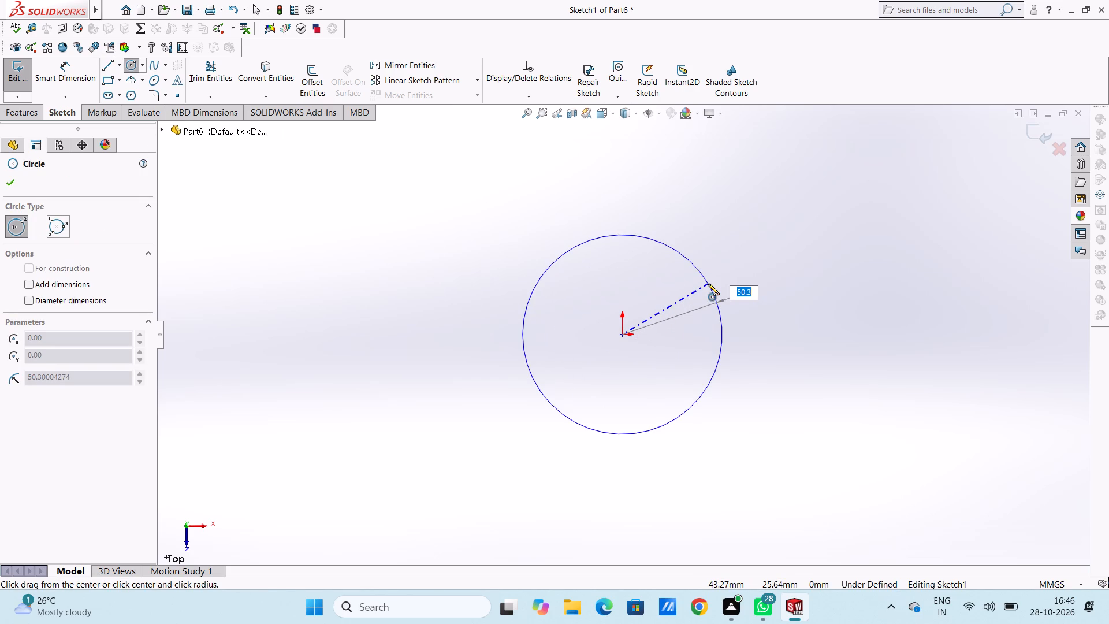
pyautogui.write('42')
pyautogui.press('Return')
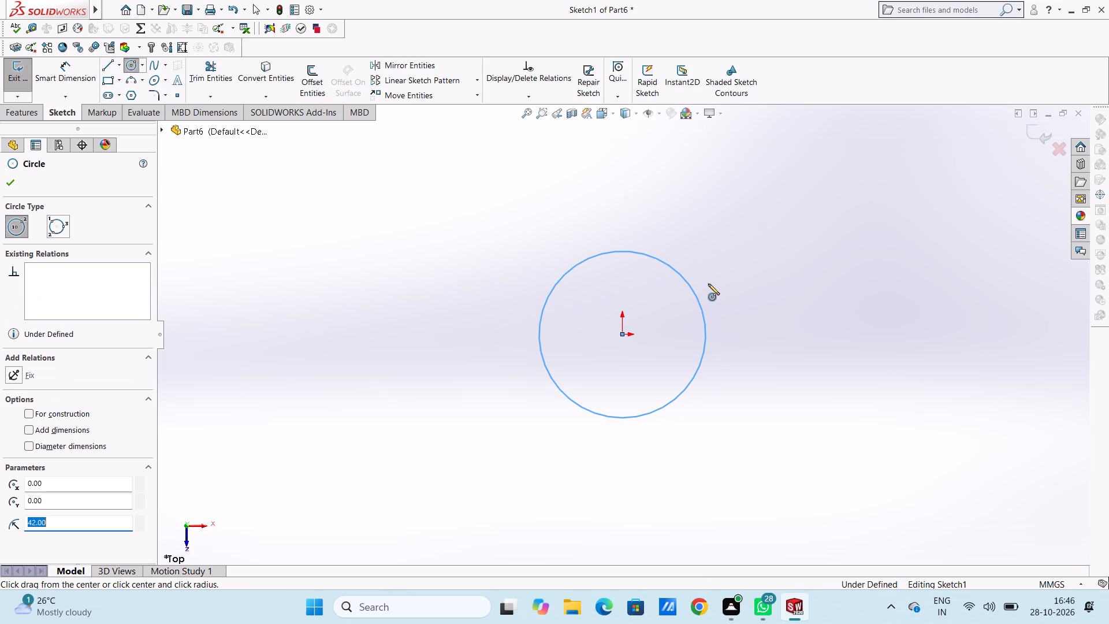
pyautogui.scroll(-2, 607, 332)
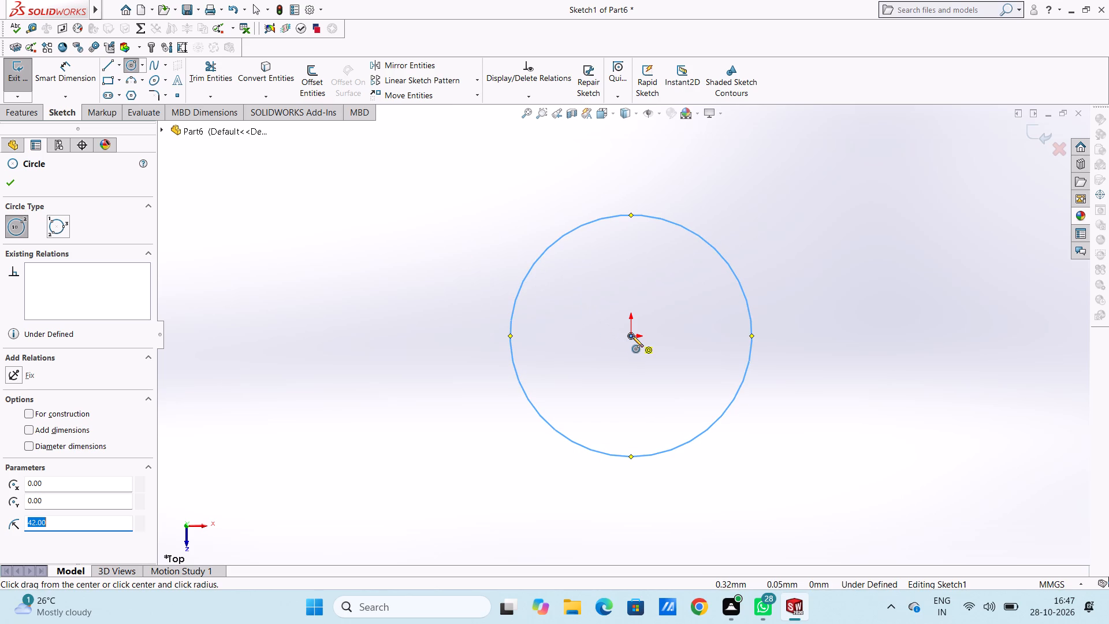
pyautogui.click(631, 336)
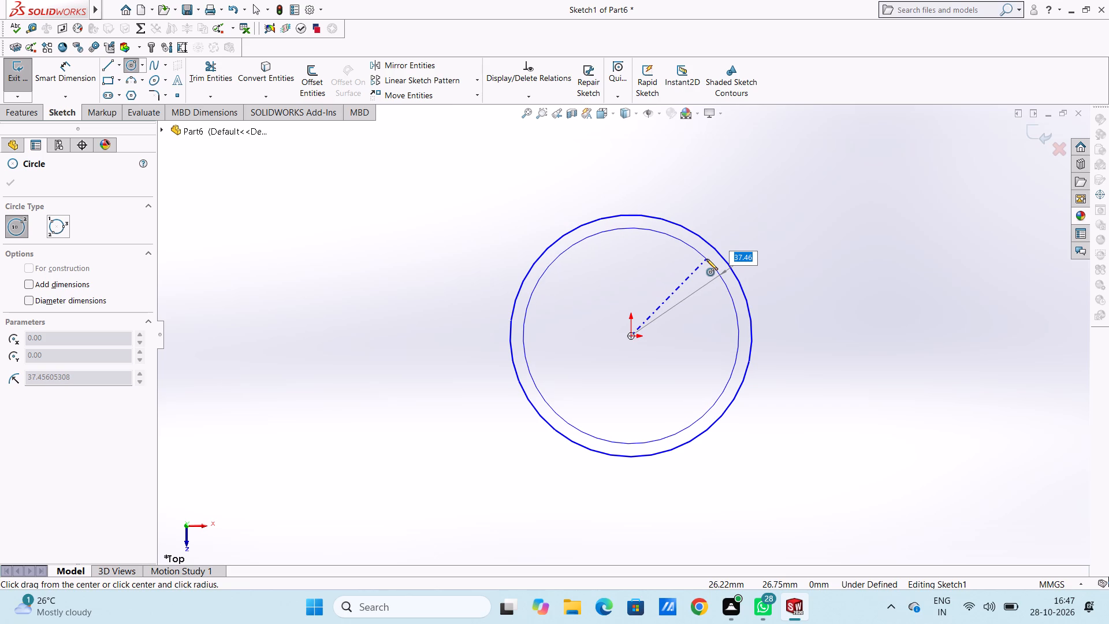
pyautogui.write('38')
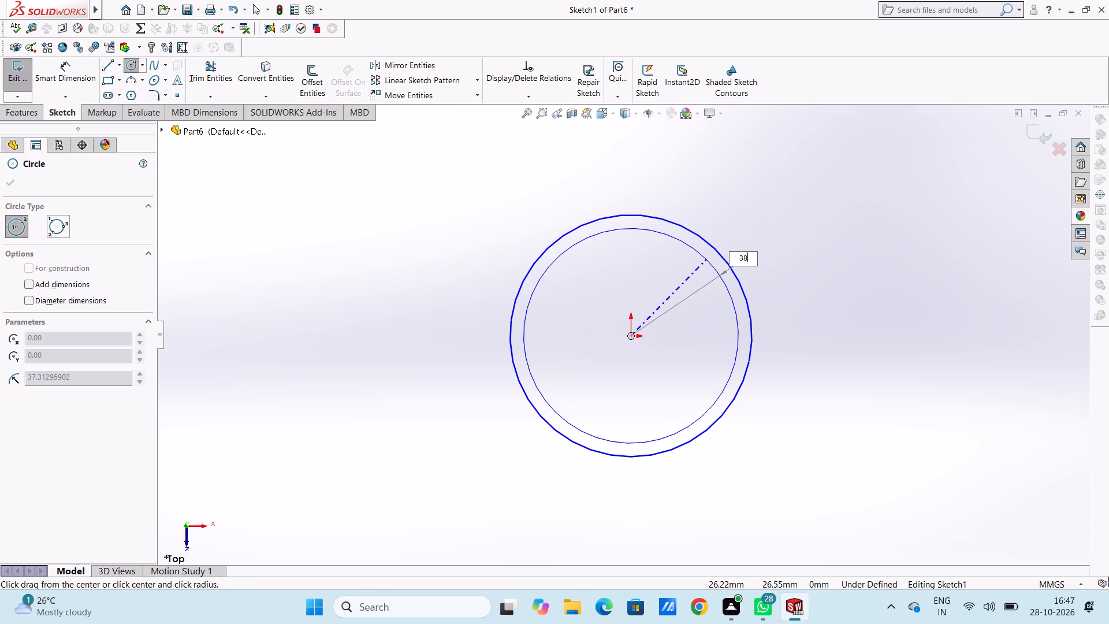
pyautogui.press('Return')
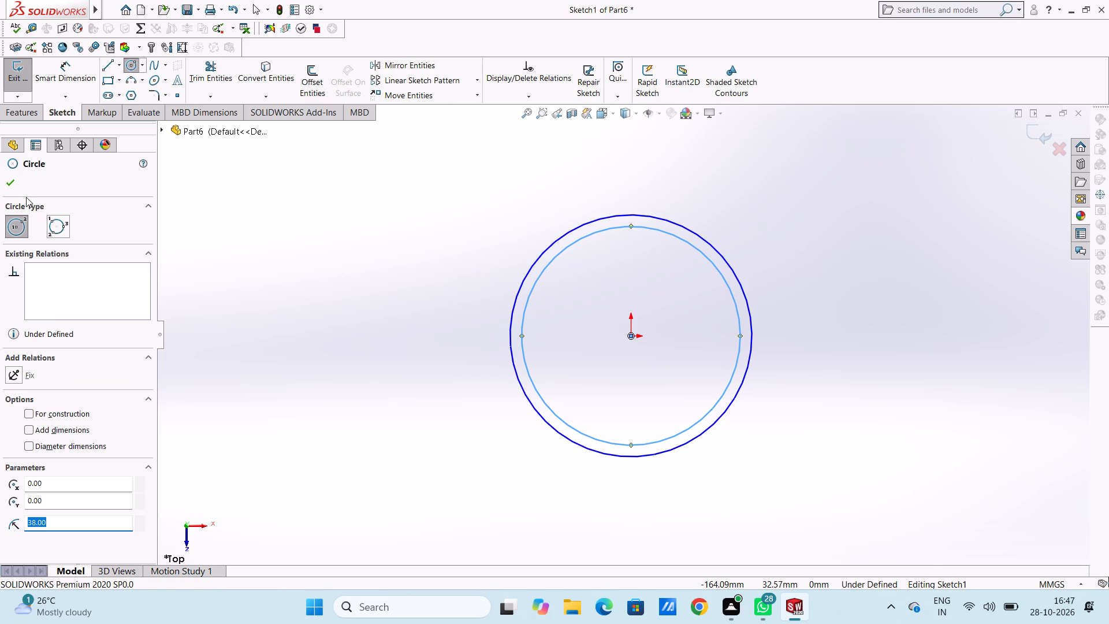
pyautogui.click(12, 180)
pyautogui.click(252, 251)
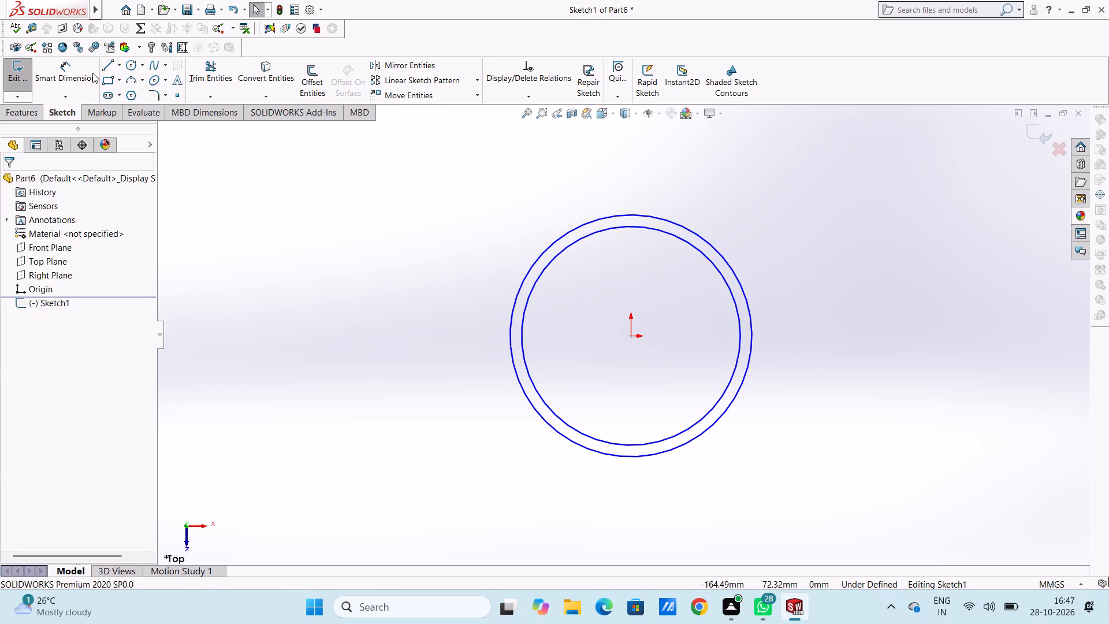
# Dimension the diameters of the outer and inner origin-centred circles, accepting their drawn sizes.
pyautogui.click(87, 70)
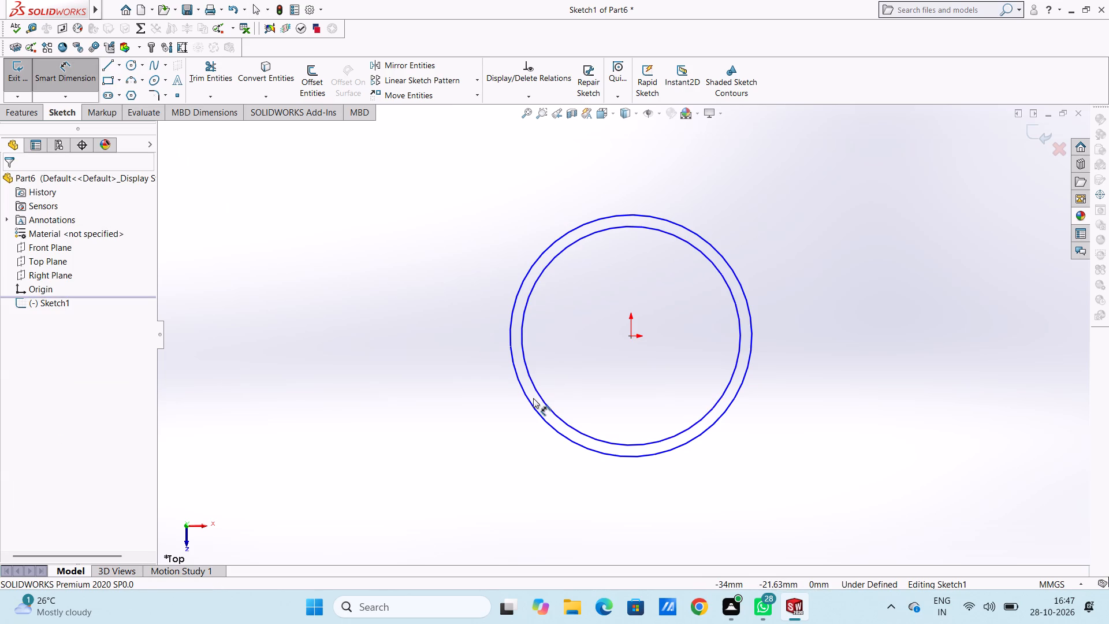
pyautogui.click(531, 405)
pyautogui.click(319, 492)
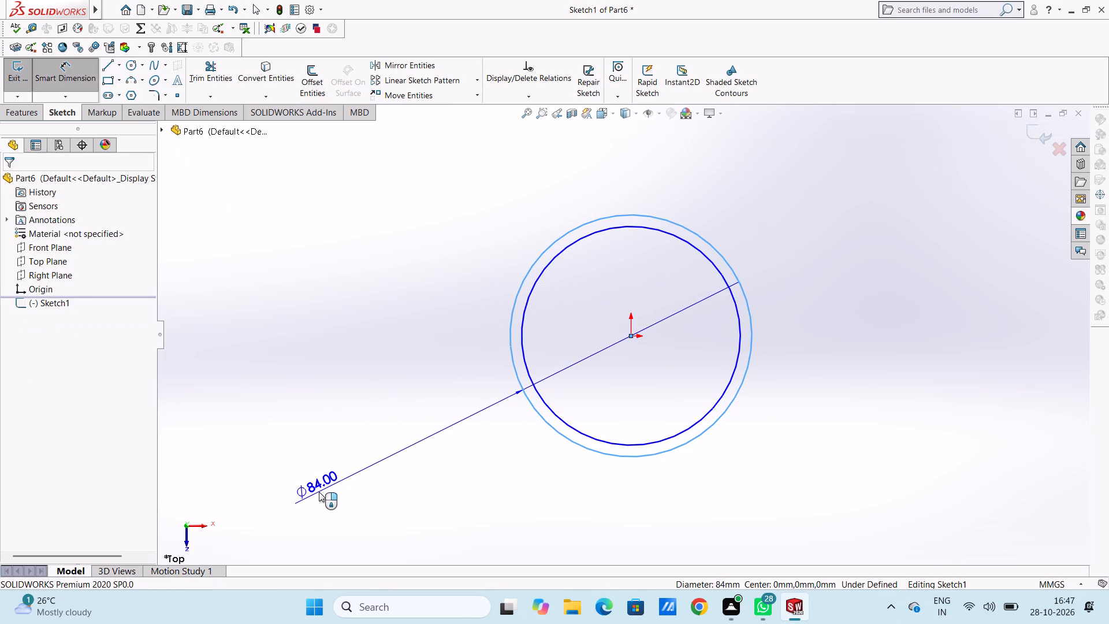
pyautogui.click(271, 476)
pyautogui.click(269, 451)
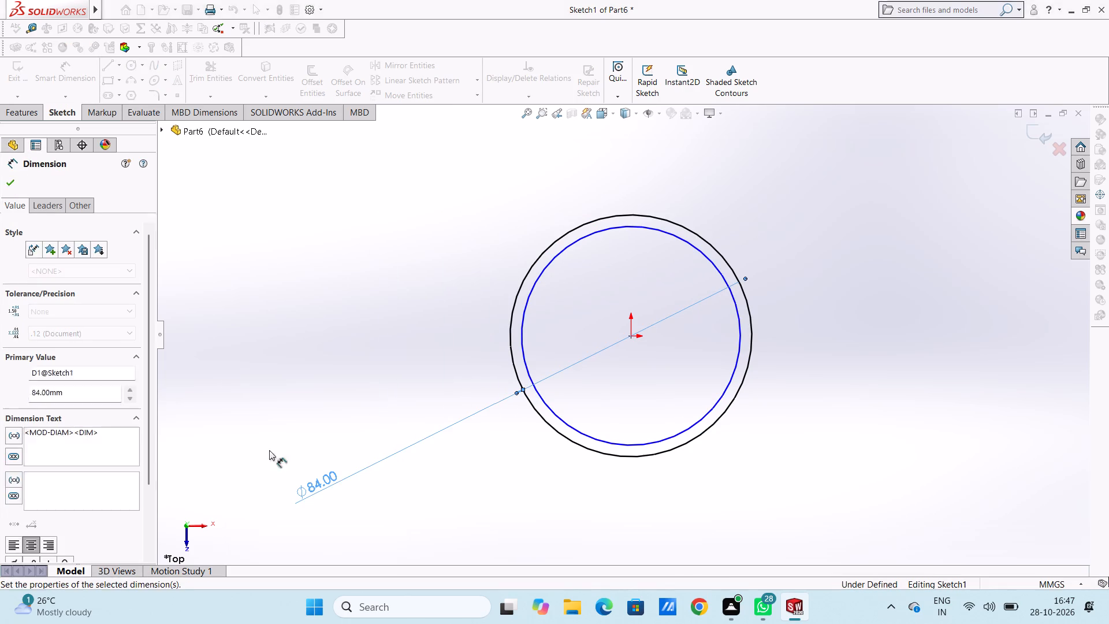
pyautogui.click(666, 435)
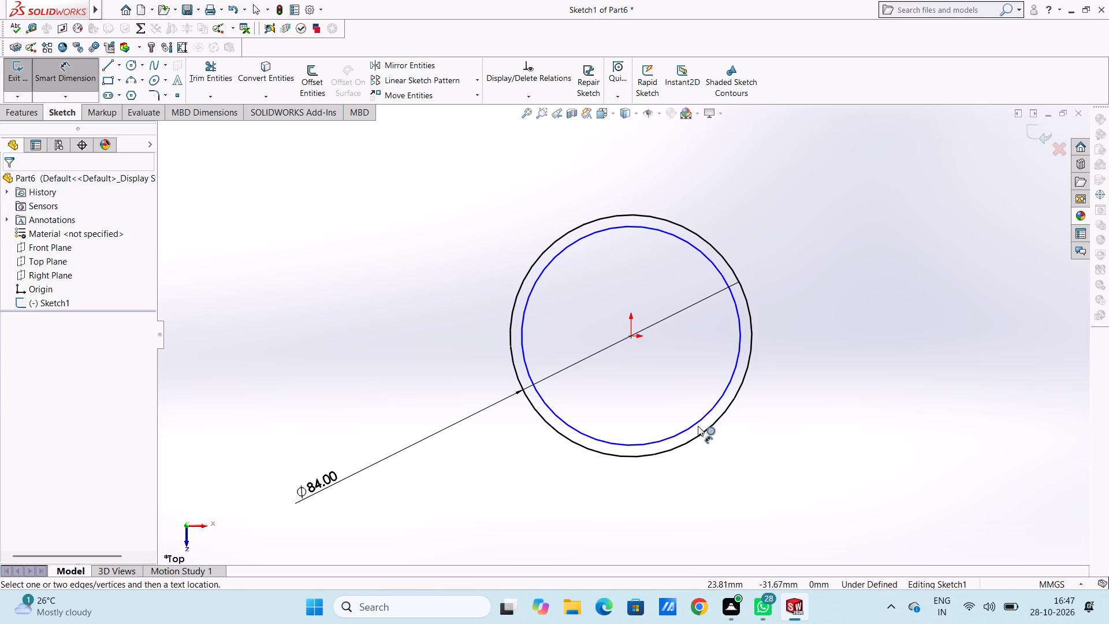
pyautogui.click(697, 423)
pyautogui.click(846, 526)
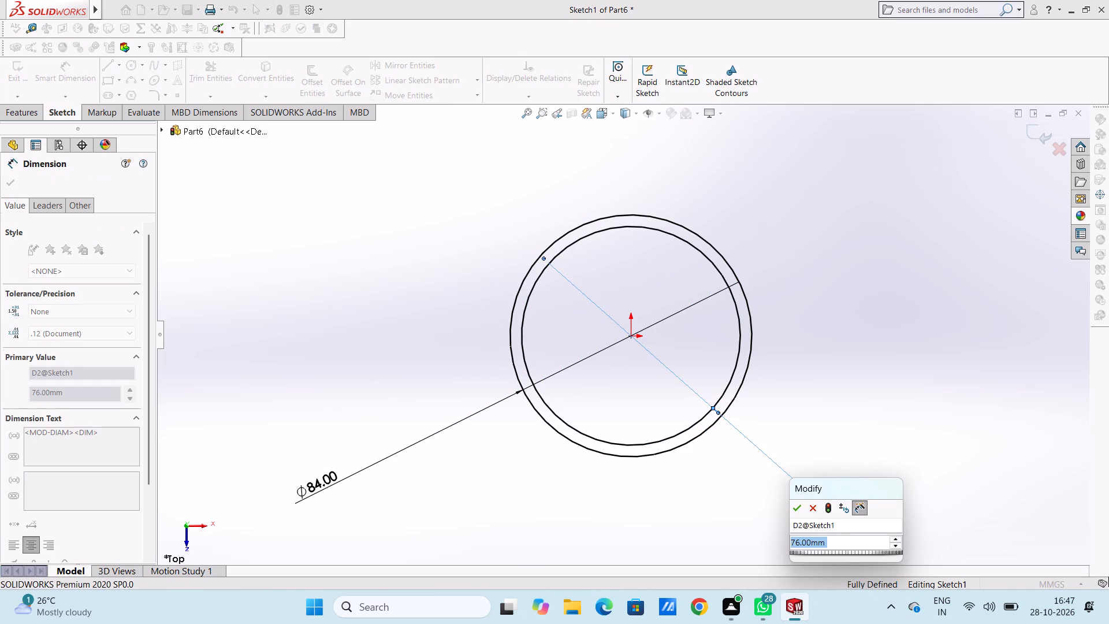
pyautogui.click(794, 505)
pyautogui.click(765, 499)
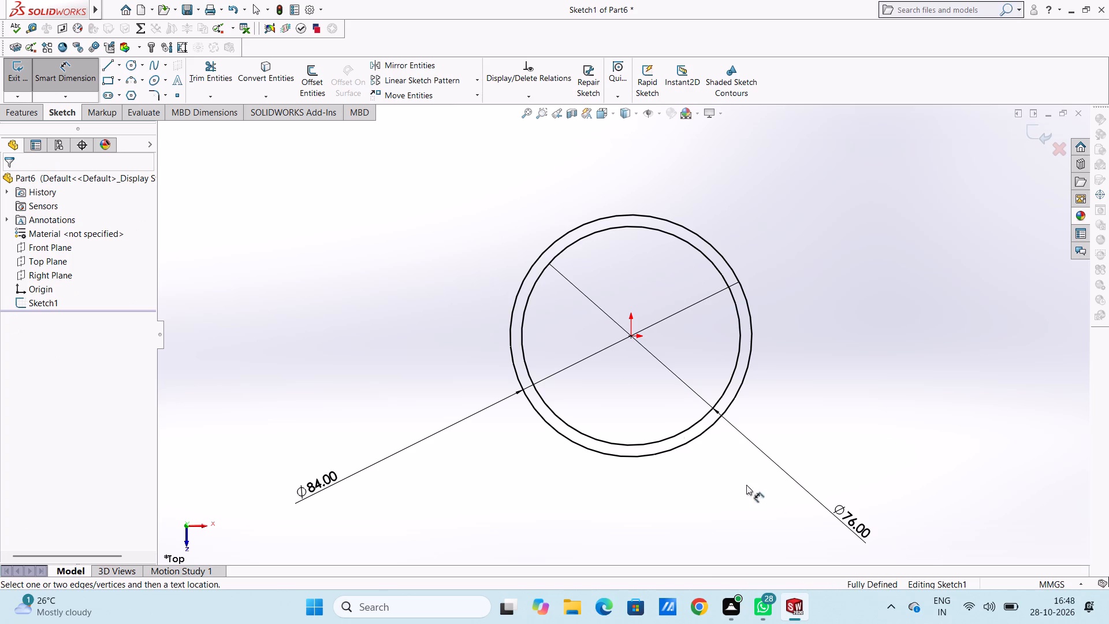
# Sketch two concentric circles at the top quadrant point of the inner ring circle, with radii of 7.5 mm and about 3.5 mm.
pyautogui.click(138, 70)
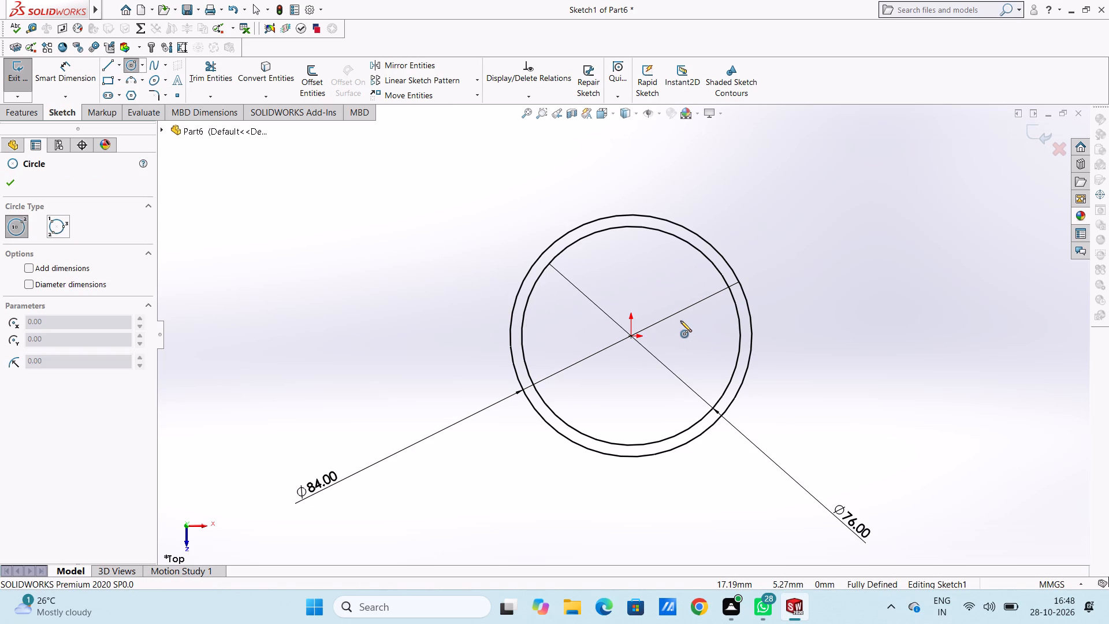
pyautogui.scroll(-4, 644, 248)
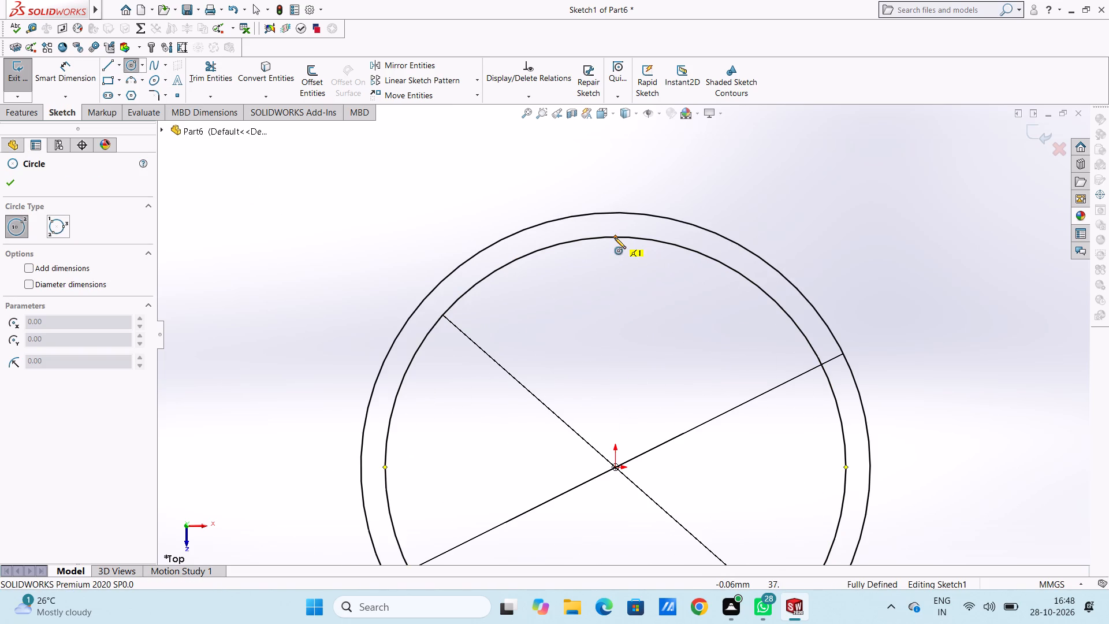
pyautogui.click(615, 237)
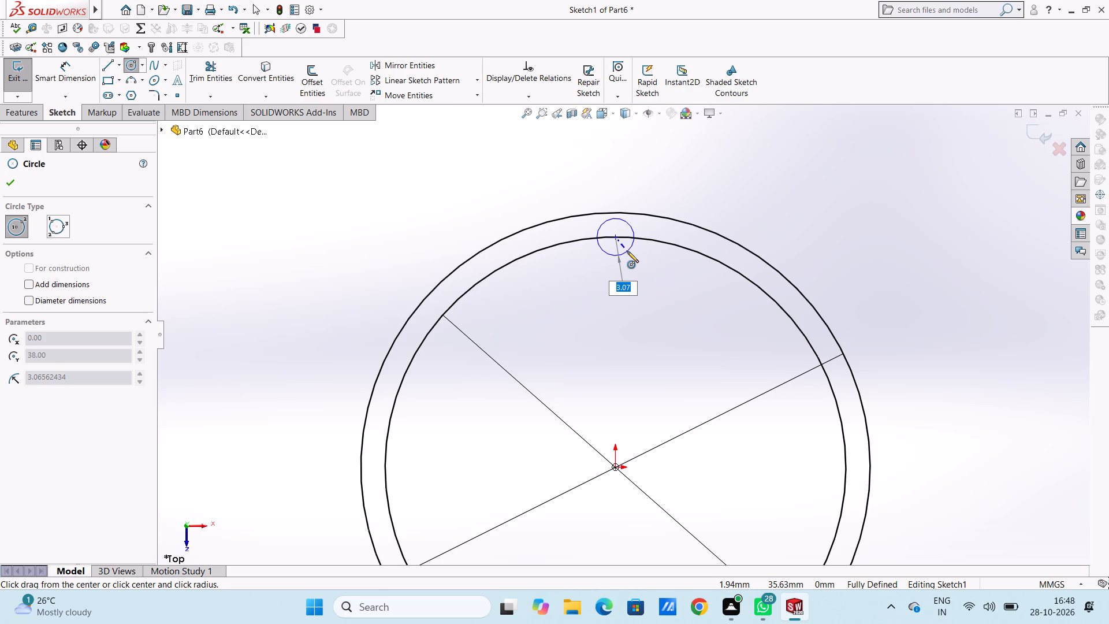
pyautogui.write('7.5')
pyautogui.press('Return')
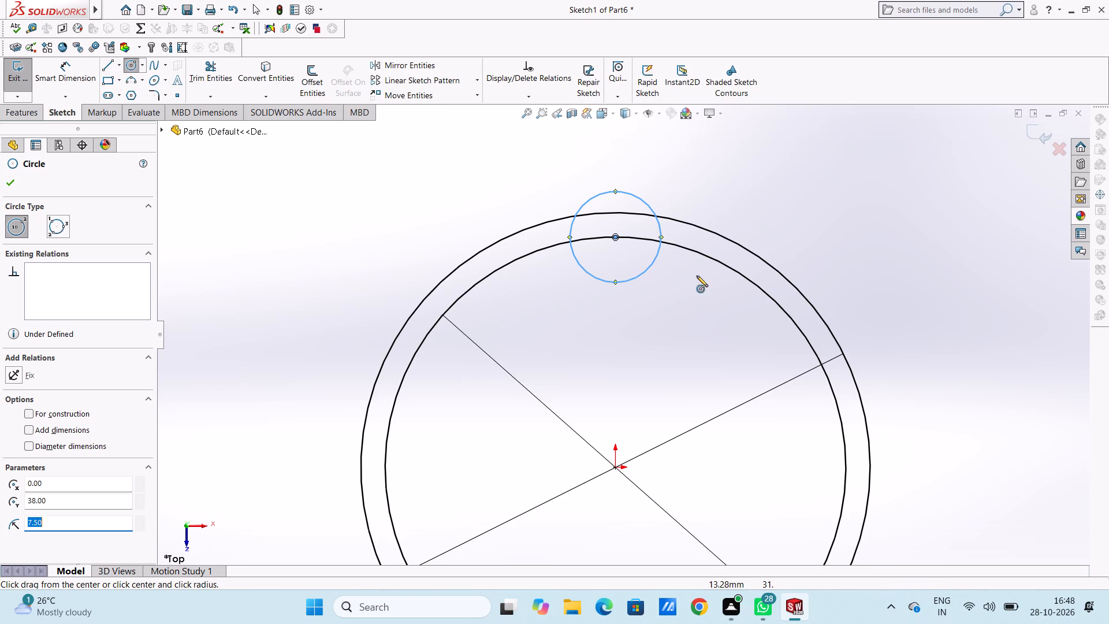
pyautogui.click(615, 237)
pyautogui.click(624, 256)
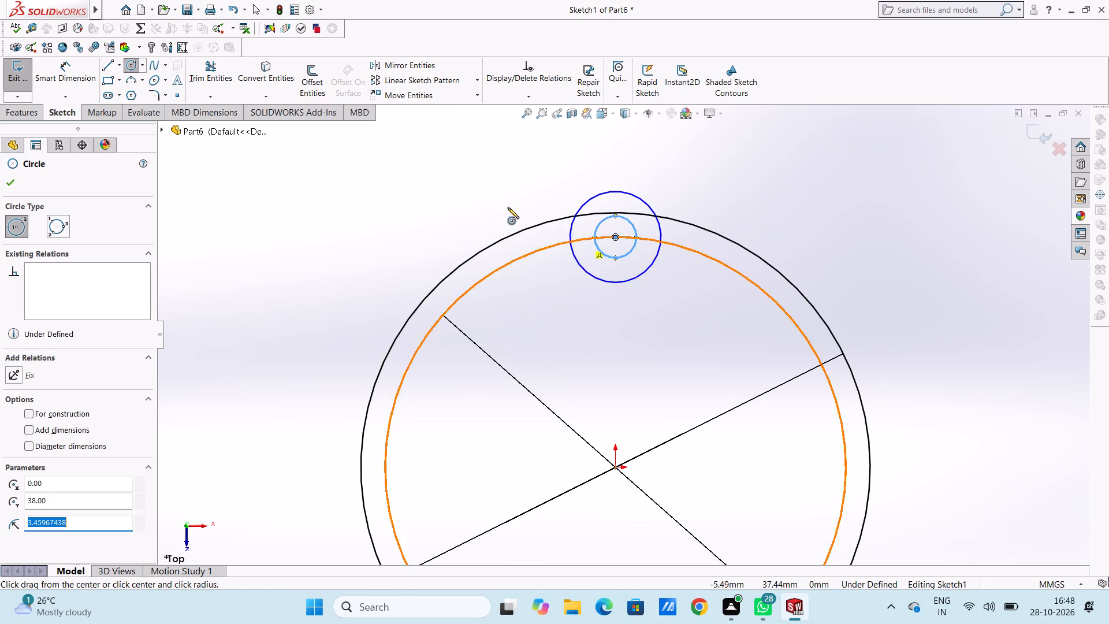
pyautogui.click(9, 180)
pyautogui.click(251, 222)
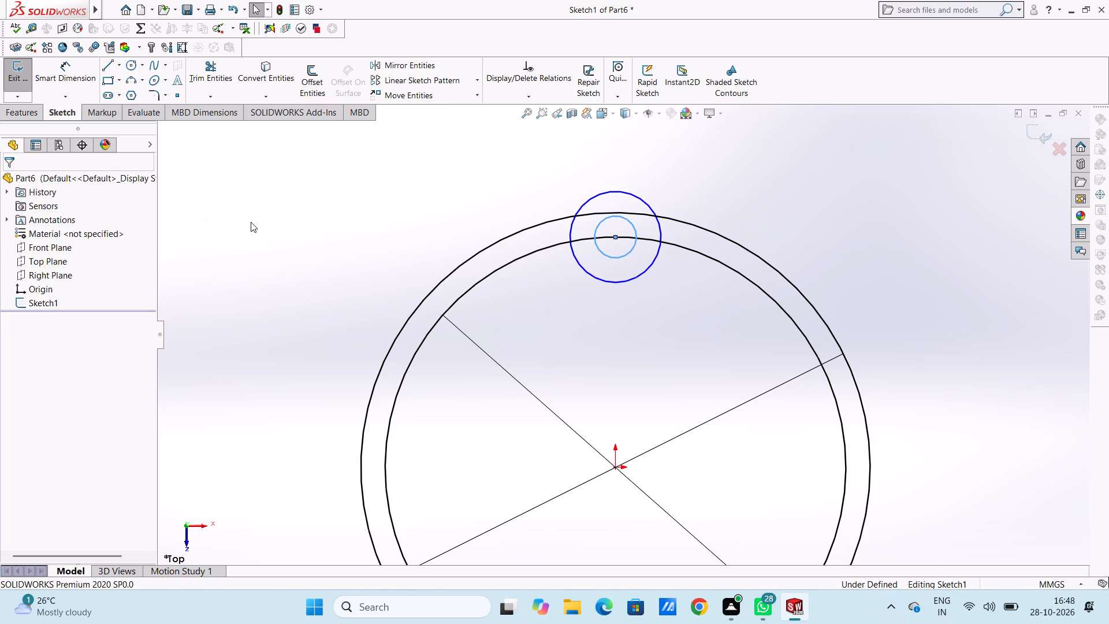
# Dimension the diameter of the larger of the two small circles at the ring's top, accepting its drawn size.
pyautogui.scroll(5, 251, 222)
pyautogui.scroll(4, 697, 378)
pyautogui.scroll(-3, 677, 390)
pyautogui.scroll(-1, 627, 246)
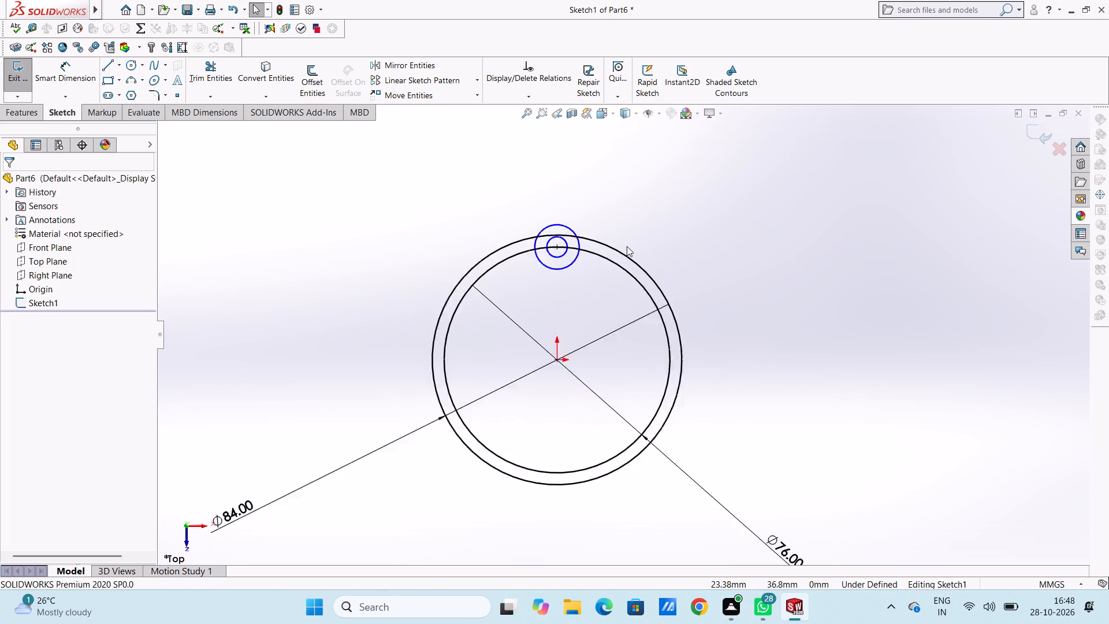
pyautogui.scroll(-1, 627, 246)
pyautogui.moveTo(61, 70); pyautogui.dragTo(68, 75)
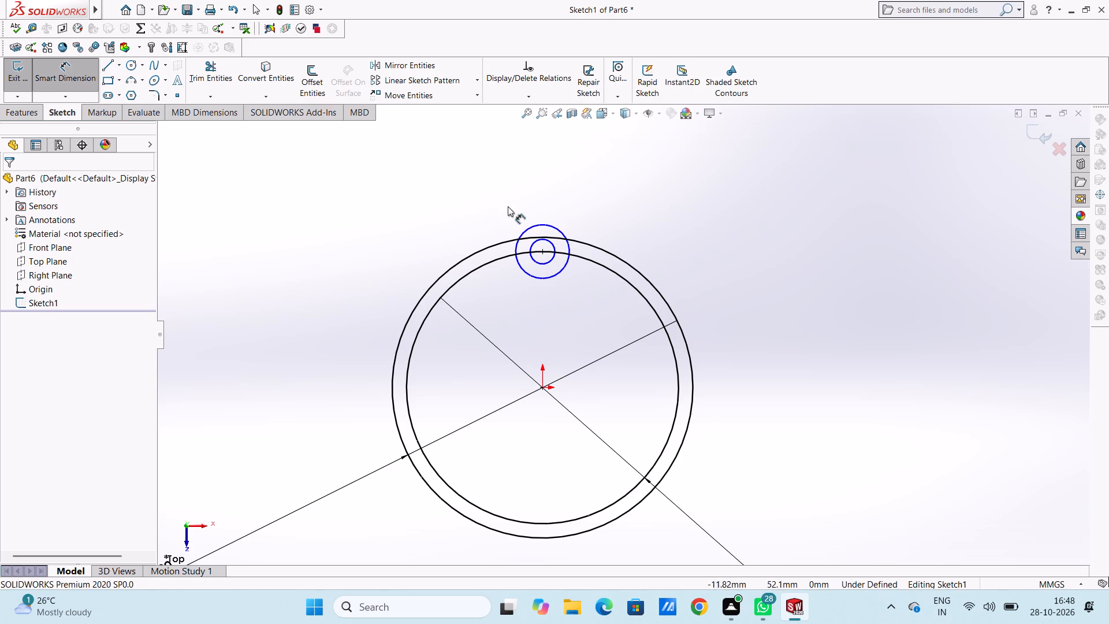
pyautogui.click(541, 224)
pyautogui.click(690, 198)
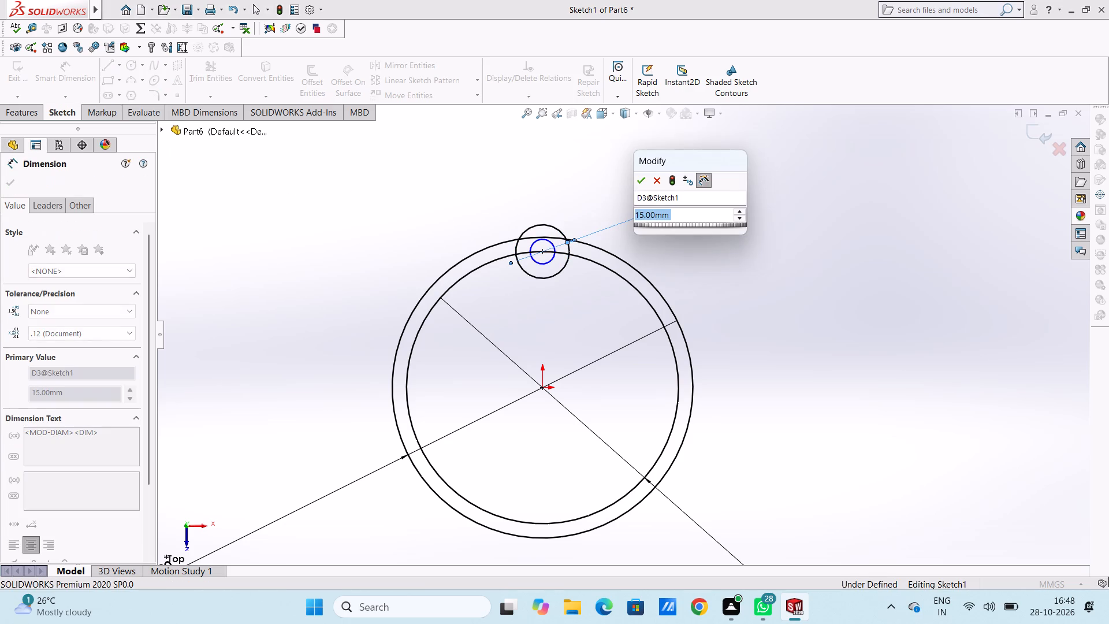
pyautogui.click(642, 181)
pyautogui.click(635, 183)
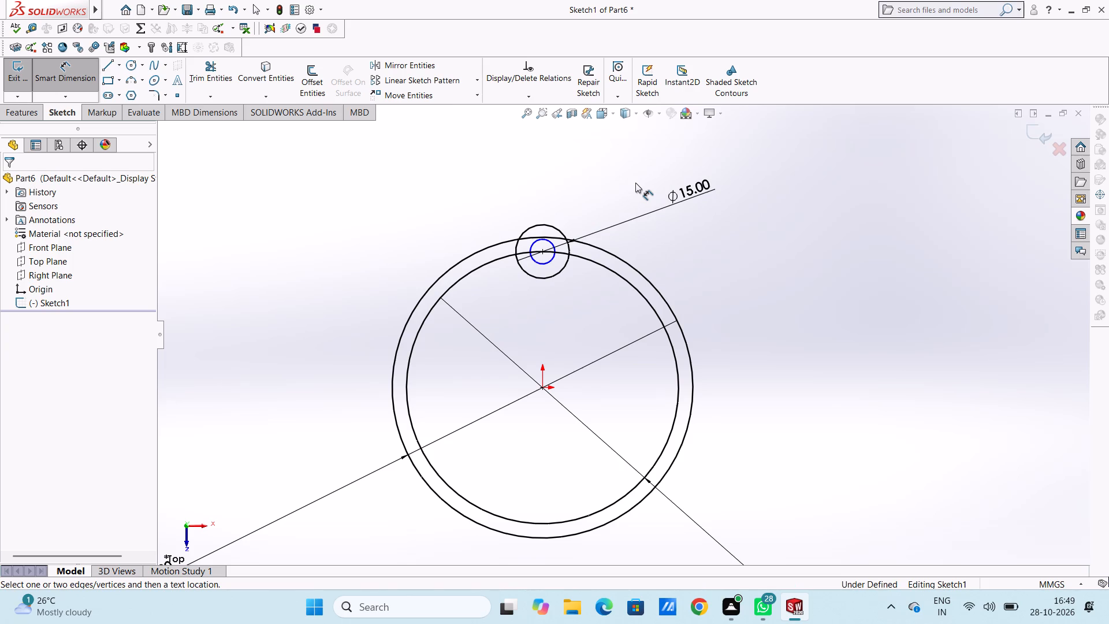
# Dimension the diameter of the smallest circle at the ring's top as 7 mm.
pyautogui.click(552, 244)
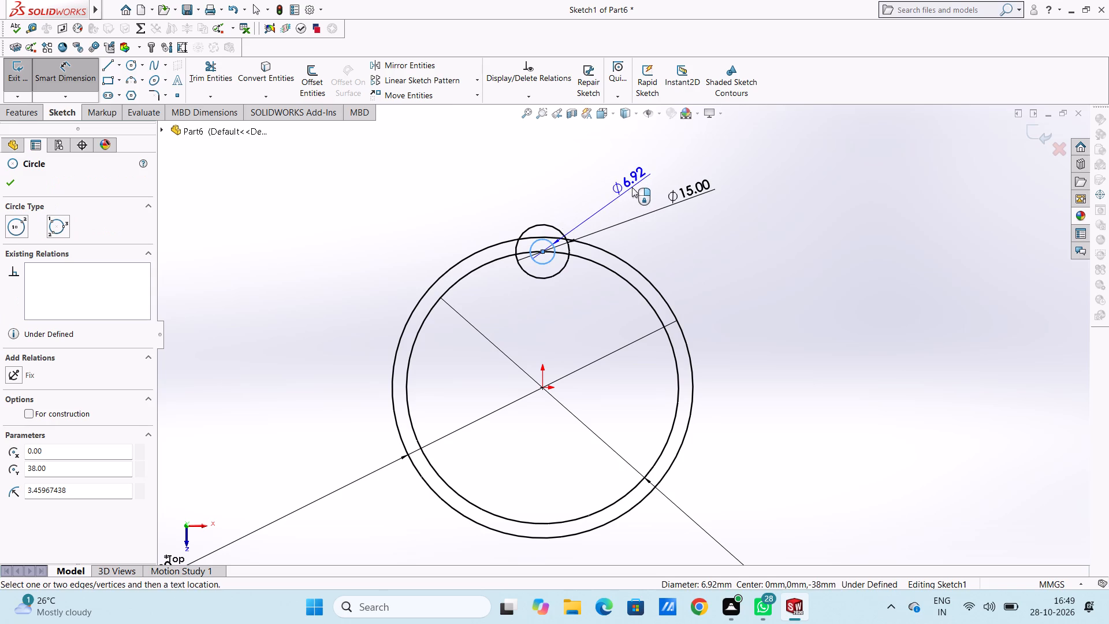
pyautogui.click(632, 187)
pyautogui.press('7')
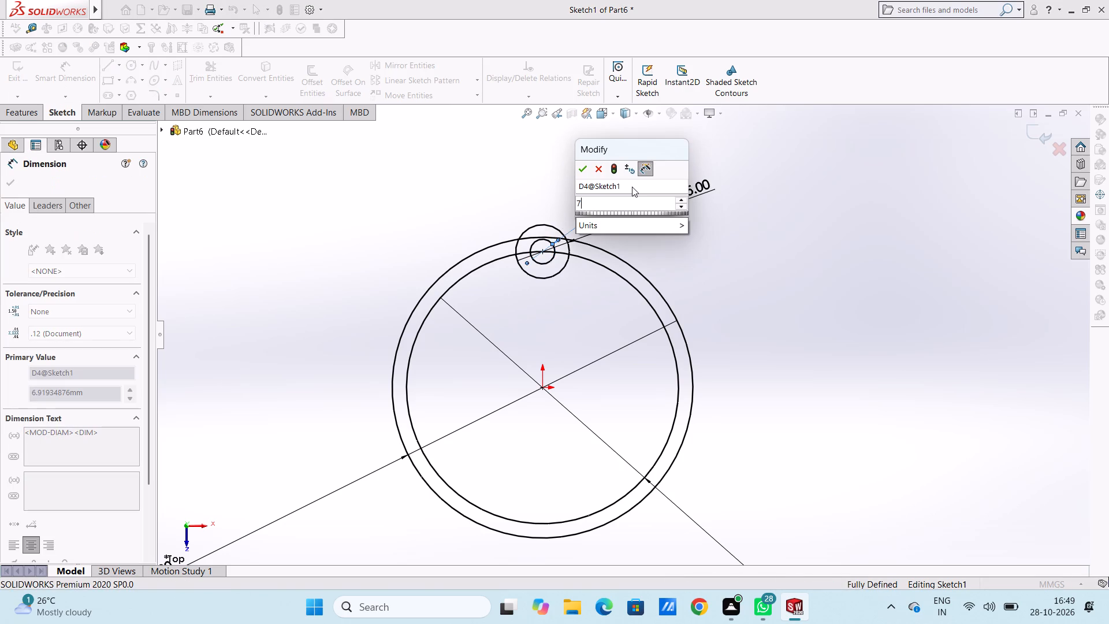
pyautogui.press('Return')
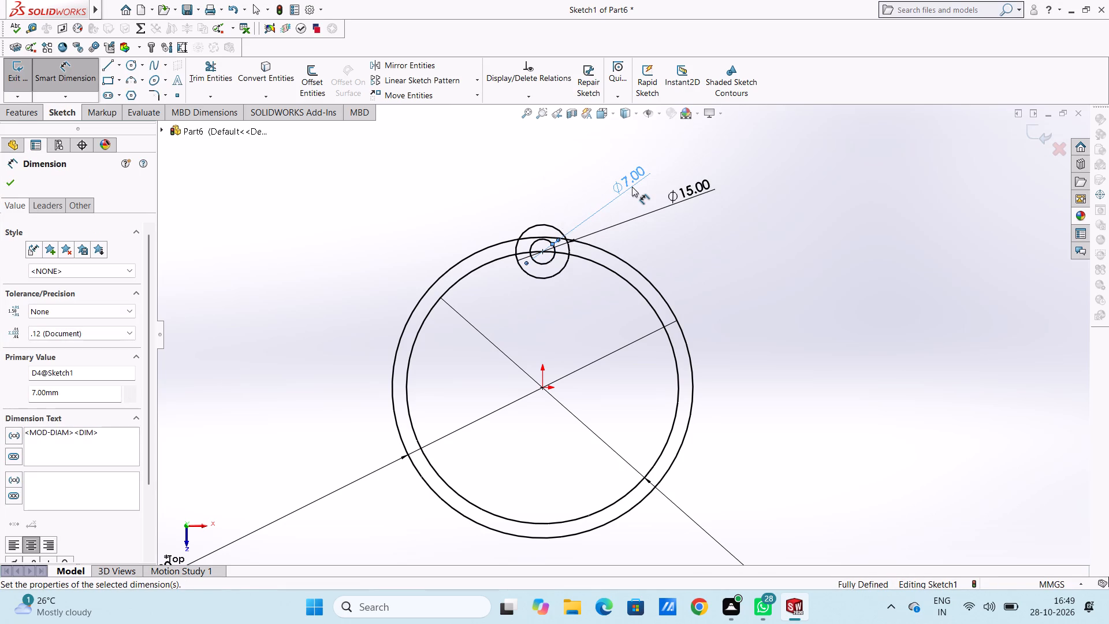
pyautogui.click(505, 196)
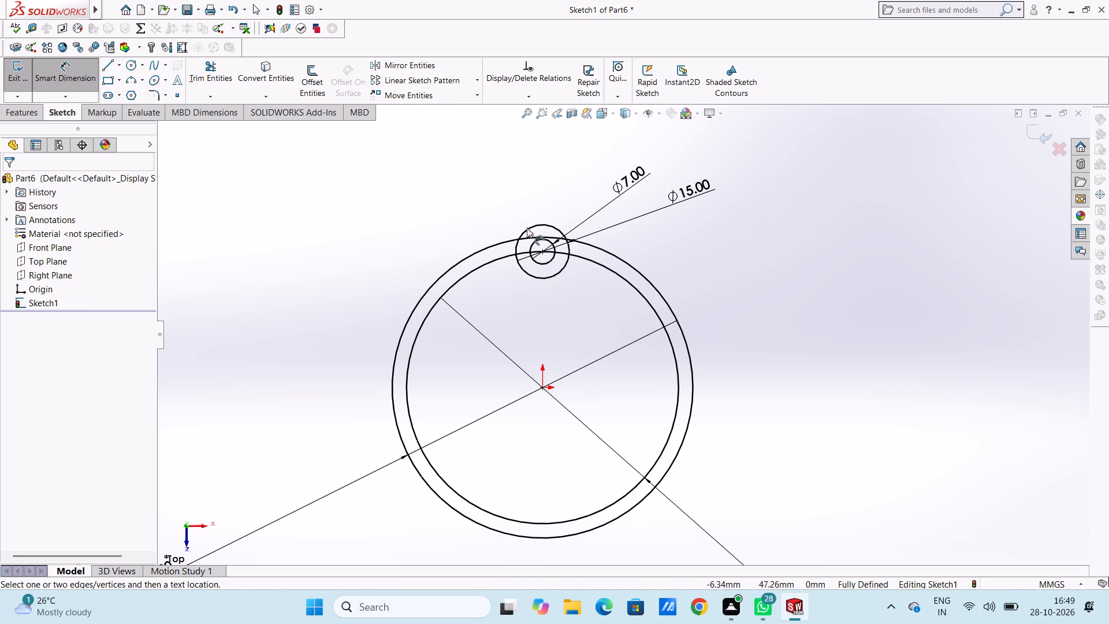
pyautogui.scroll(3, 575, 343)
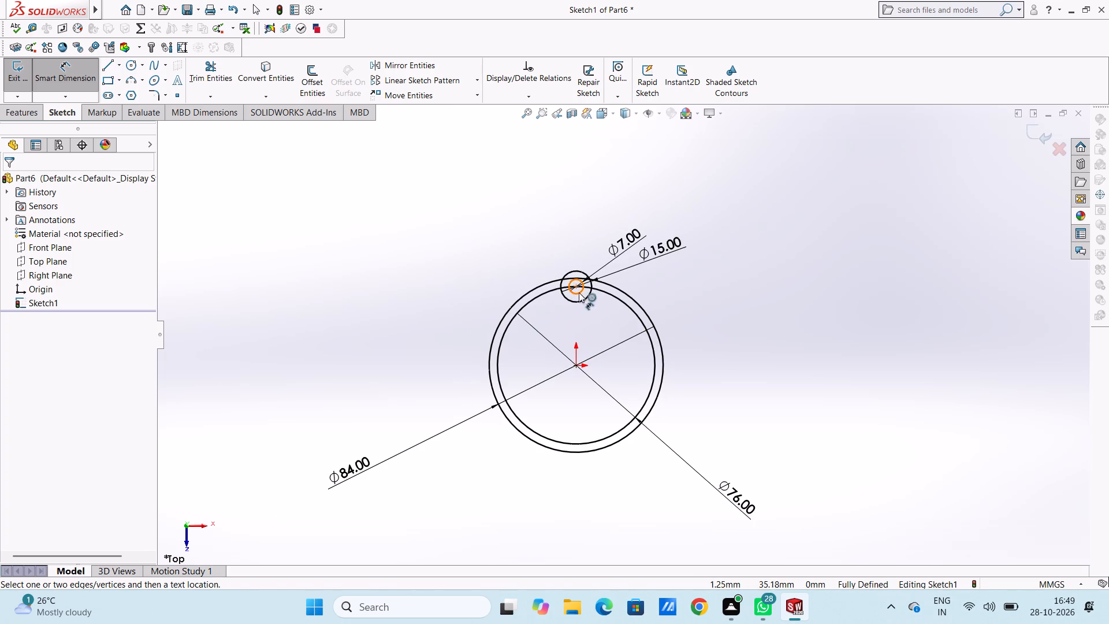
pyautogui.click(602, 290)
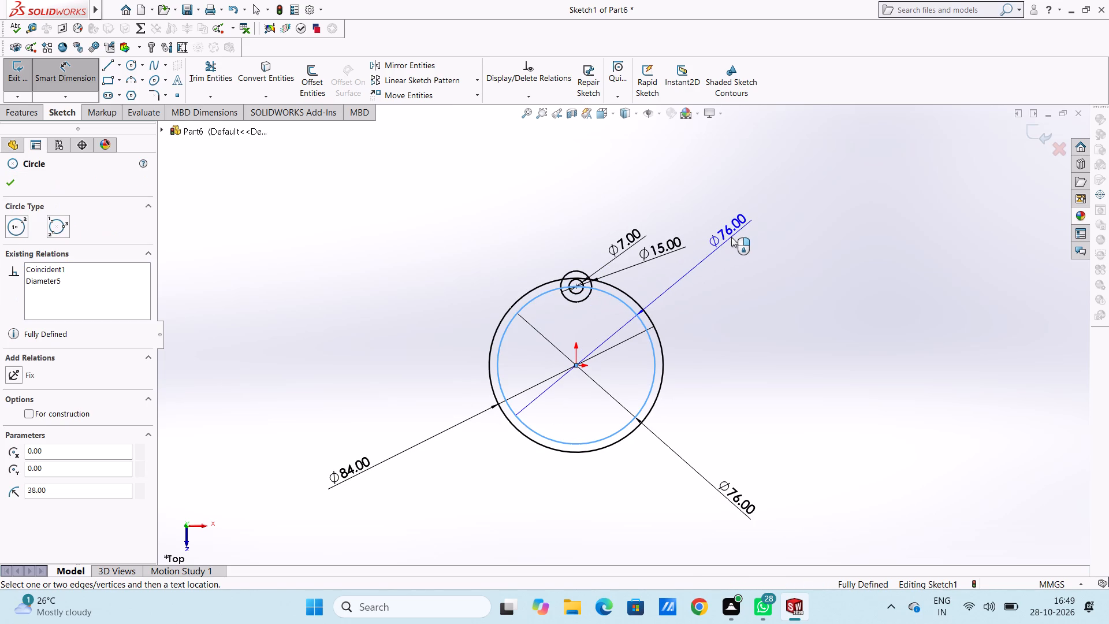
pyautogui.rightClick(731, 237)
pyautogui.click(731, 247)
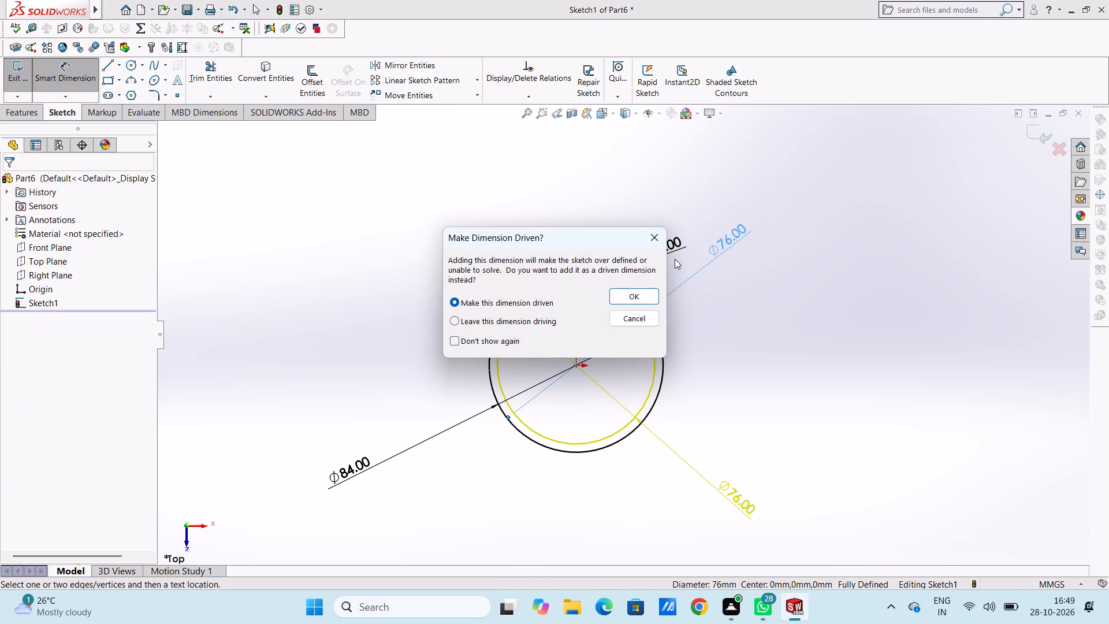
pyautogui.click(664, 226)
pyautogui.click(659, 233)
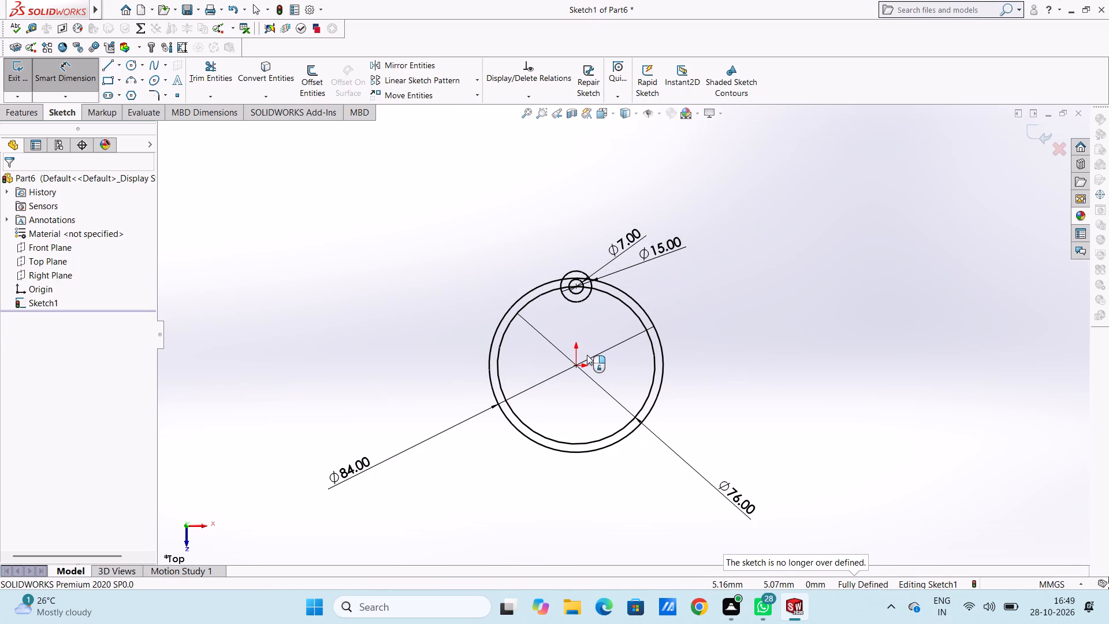
# Trim away the 84 mm circle's arc inside the top boss circle and every segment of the 76 mm inner circle.
pyautogui.scroll(-4, 600, 317)
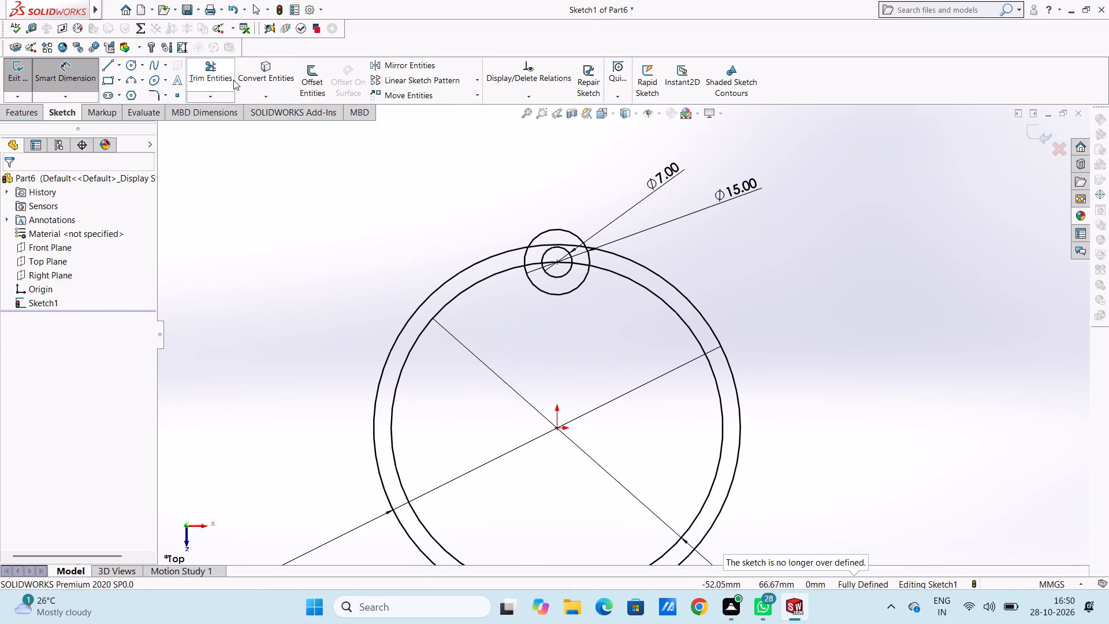
pyautogui.click(222, 70)
pyautogui.click(541, 244)
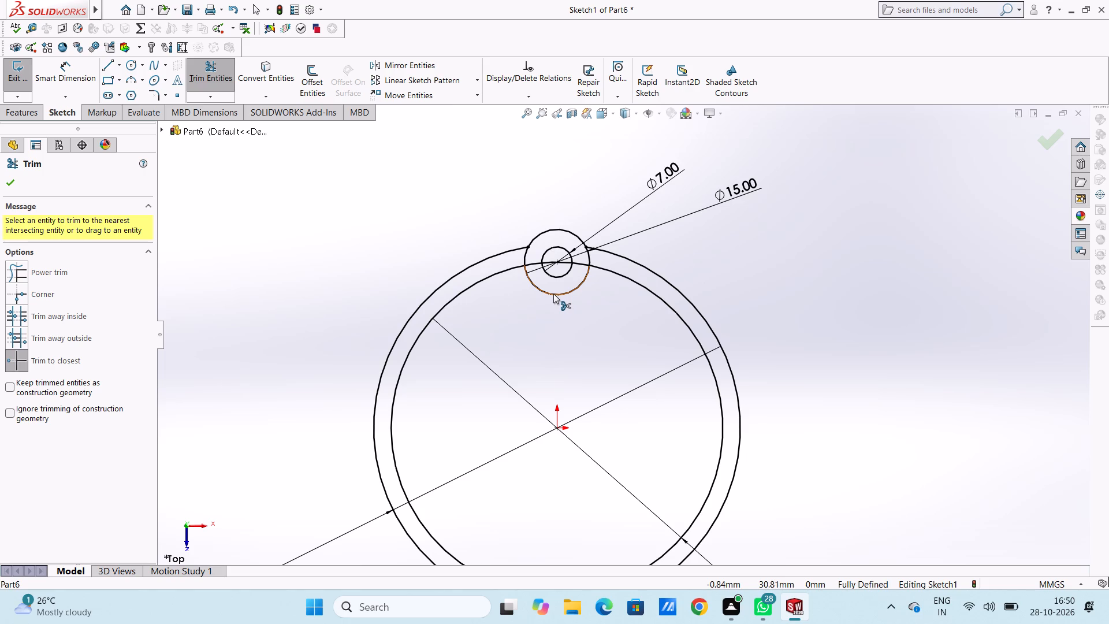
pyautogui.click(561, 265)
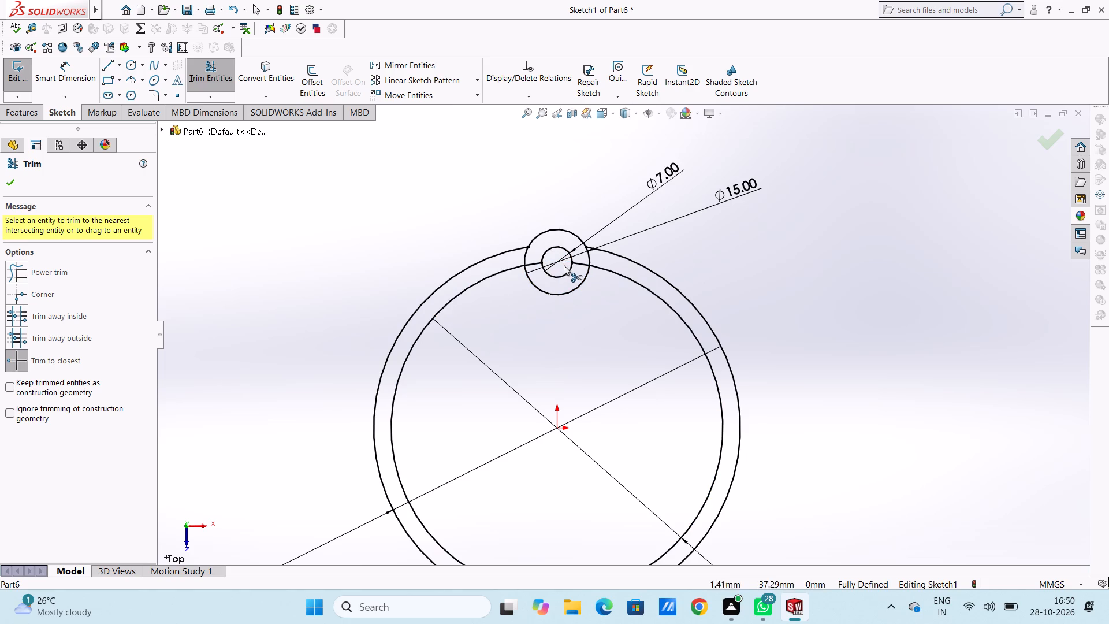
pyautogui.click(575, 266)
pyautogui.click(608, 271)
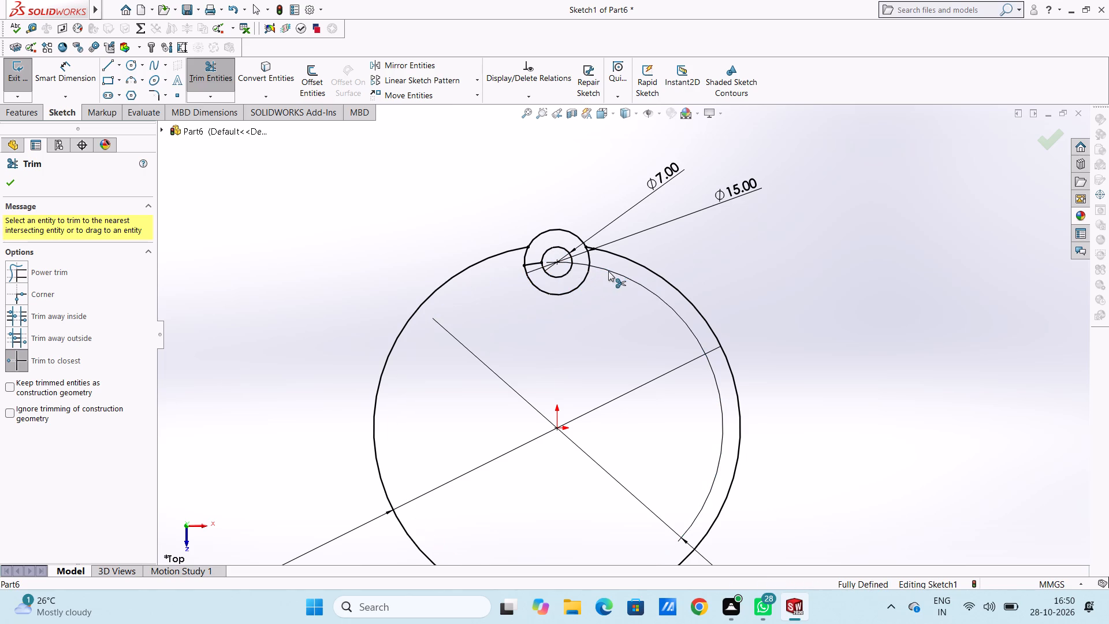
pyautogui.click(535, 267)
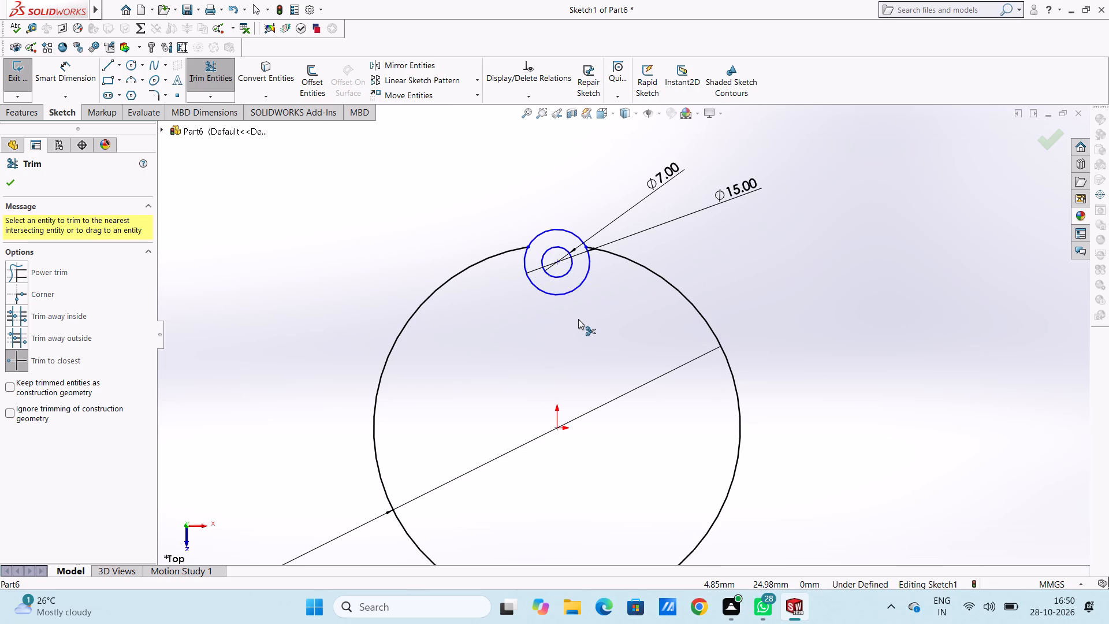
pyautogui.click(16, 180)
pyautogui.click(348, 200)
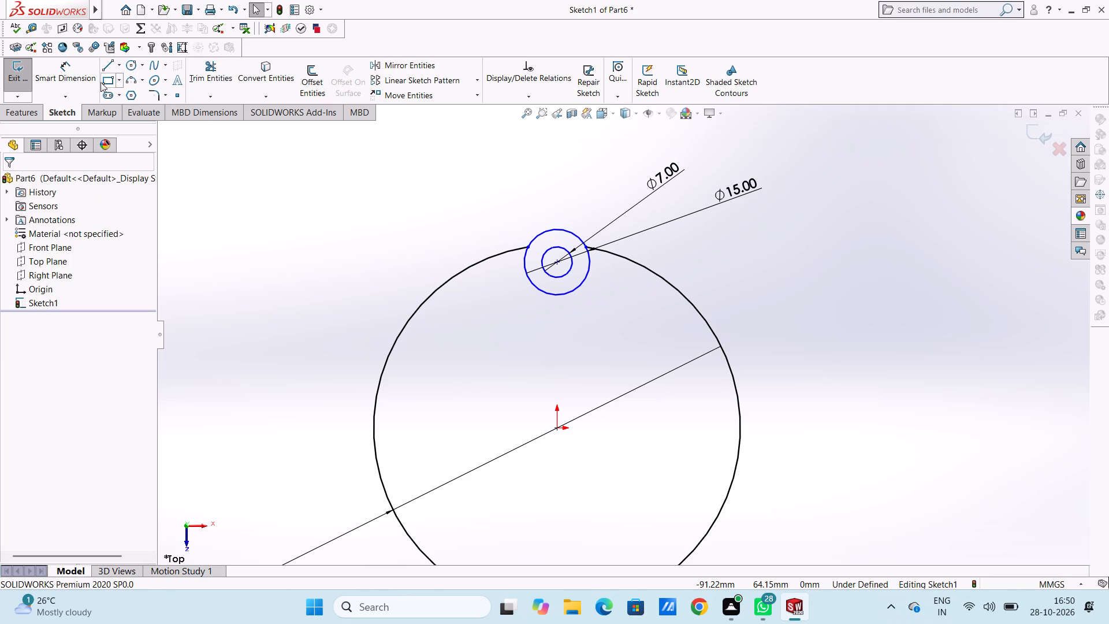
# Dimension the vertical distance from the origin to the centre of the two small circles, accepting the drawn value.
pyautogui.click(81, 76)
pyautogui.click(557, 430)
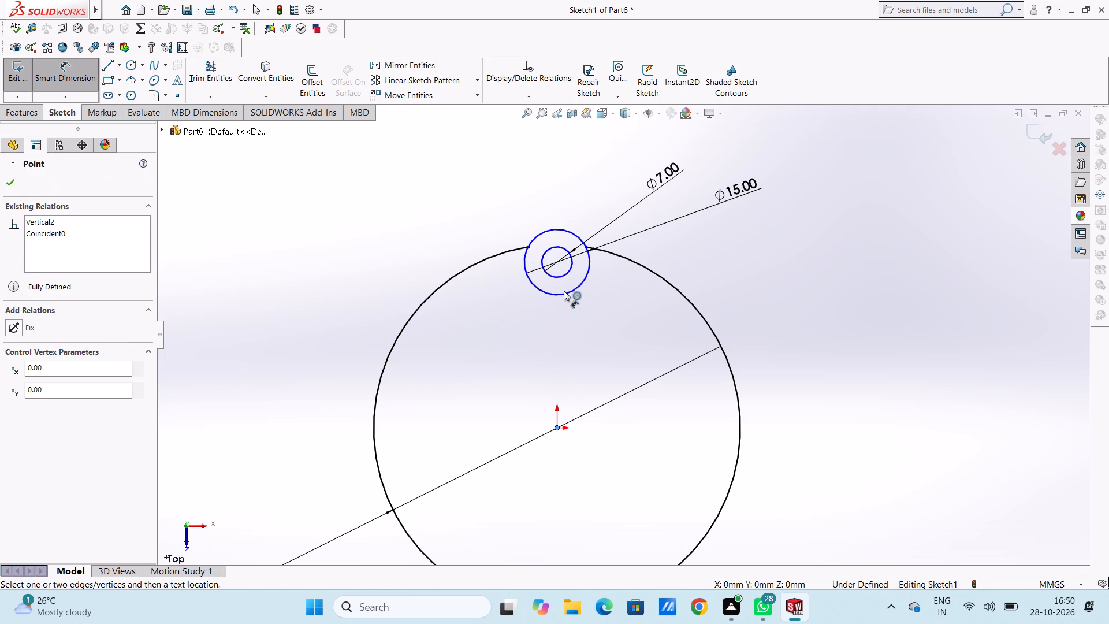
pyautogui.click(557, 265)
pyautogui.click(957, 268)
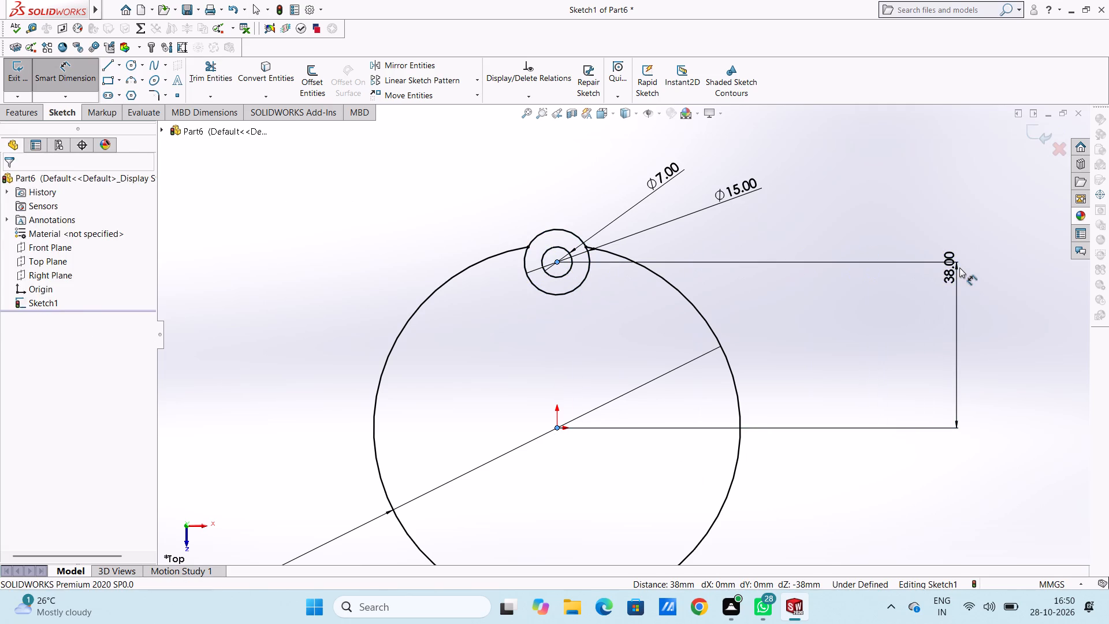
pyautogui.click(904, 251)
pyautogui.click(869, 244)
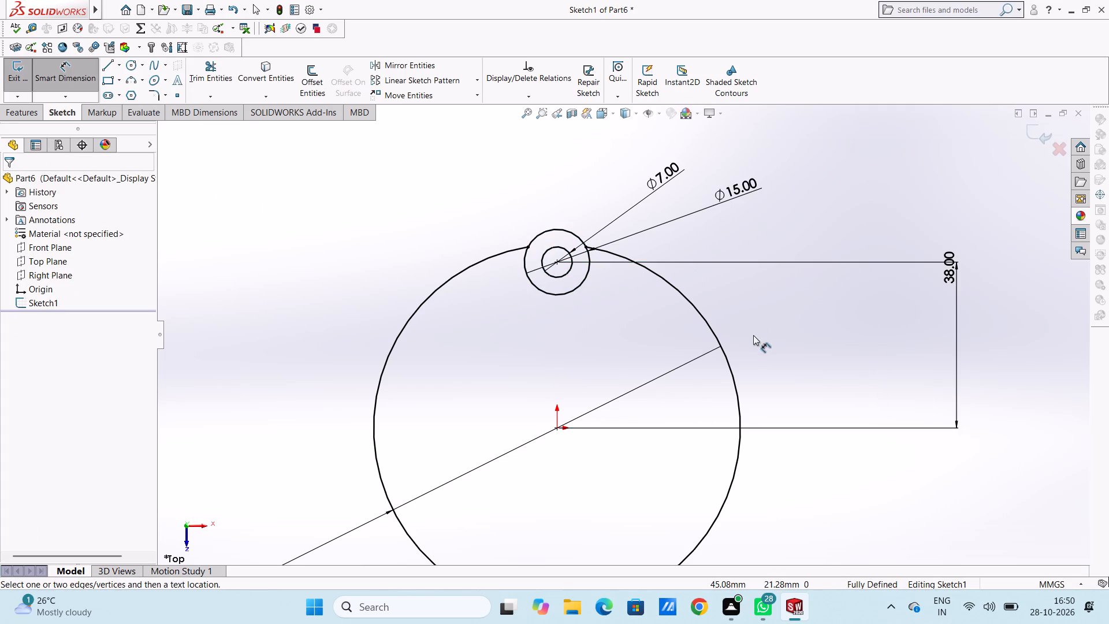
pyautogui.scroll(5, 753, 335)
pyautogui.scroll(-2, 608, 393)
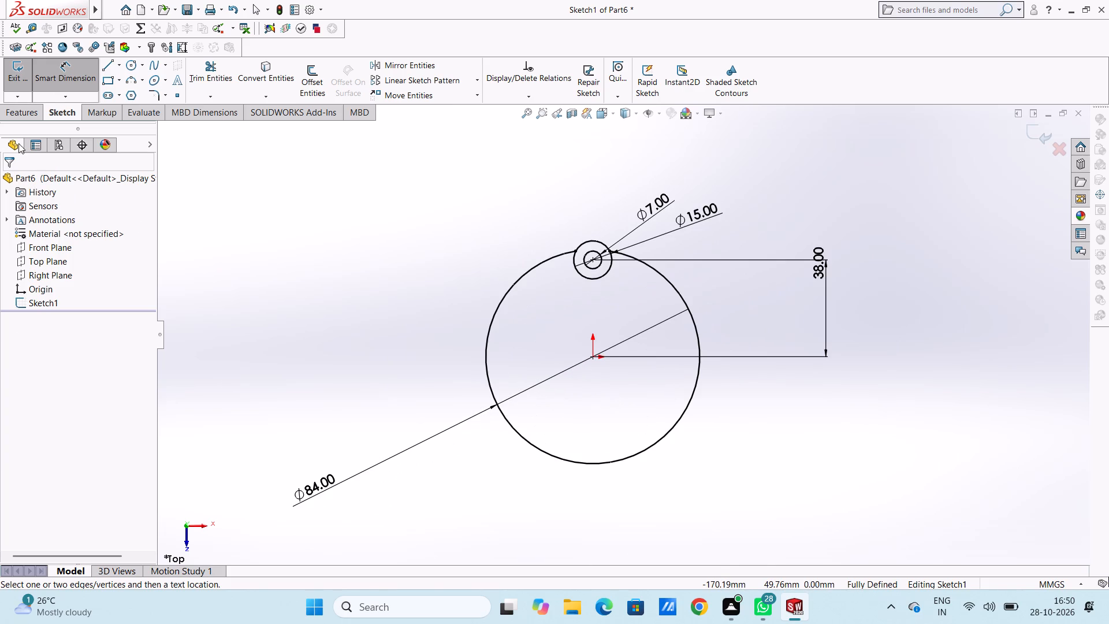
pyautogui.click(57, 83)
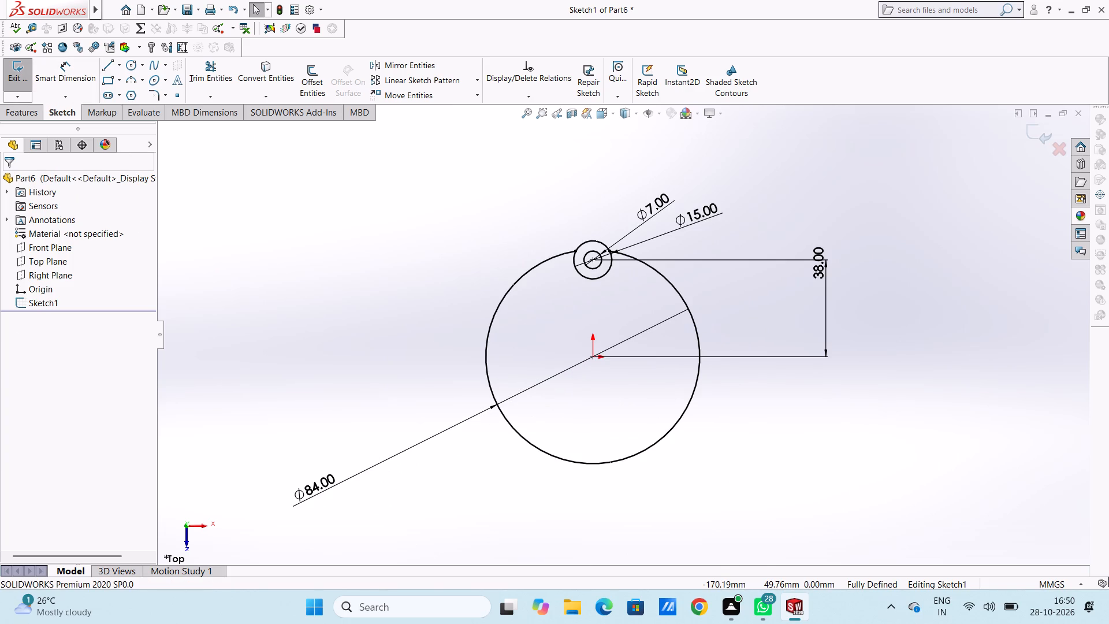
# Circular-pattern the 15 mm and 7 mm circles about the origin as 4 equally spaced instances over 360 degrees.
pyautogui.click(609, 274)
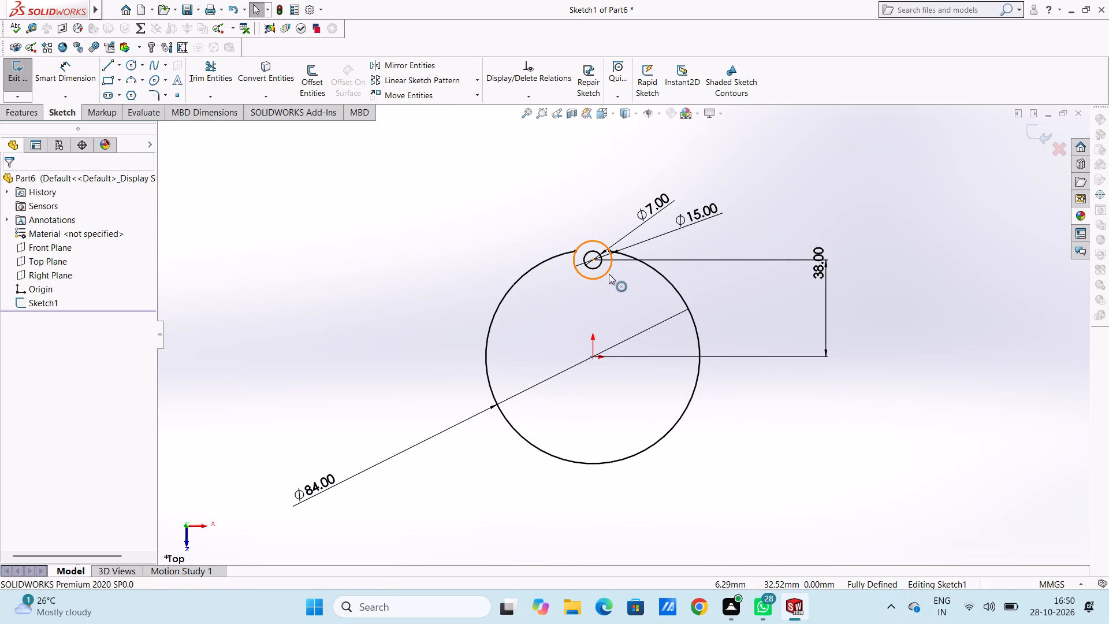
pyautogui.keyDown('ctrl'); pyautogui.click(597, 265); pyautogui.keyUp('ctrl')
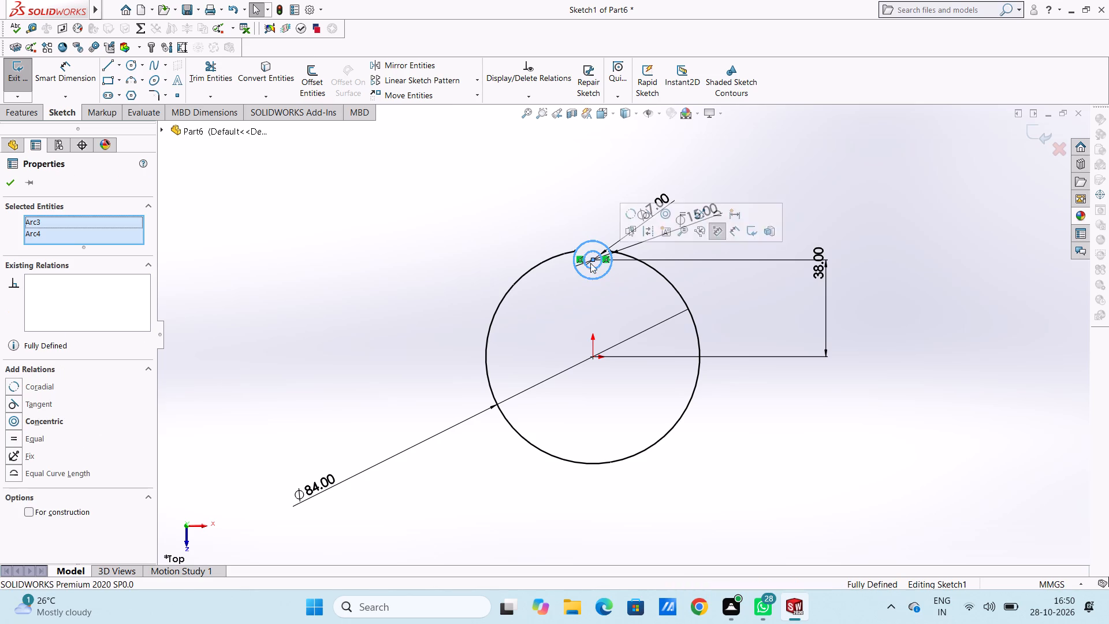
pyautogui.click(474, 84)
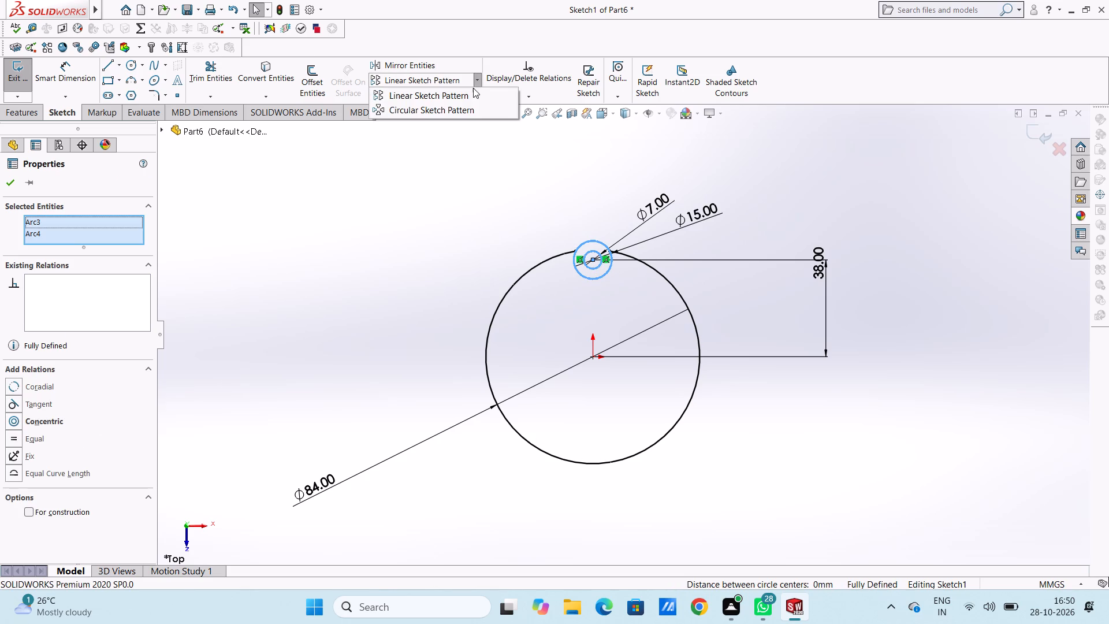
pyautogui.click(470, 113)
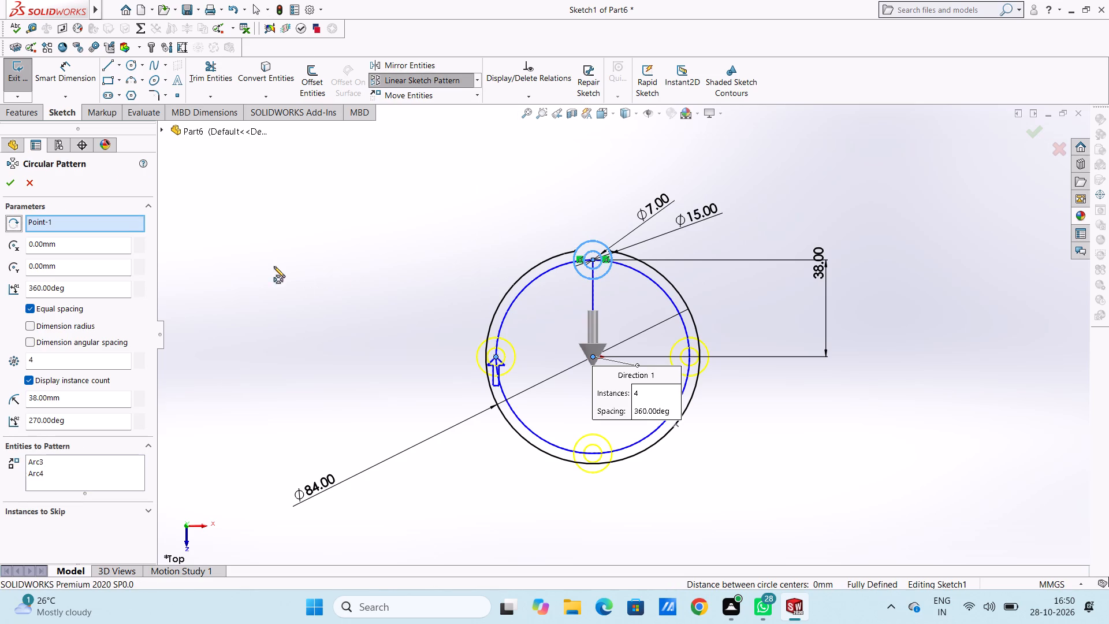
pyautogui.click(16, 182)
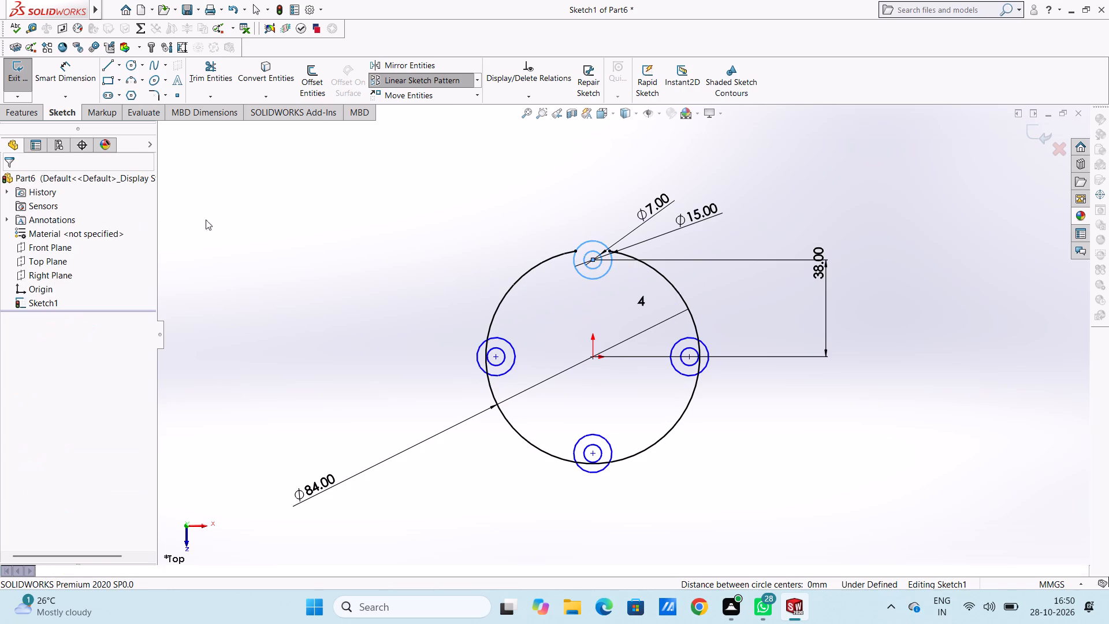
pyautogui.click(298, 239)
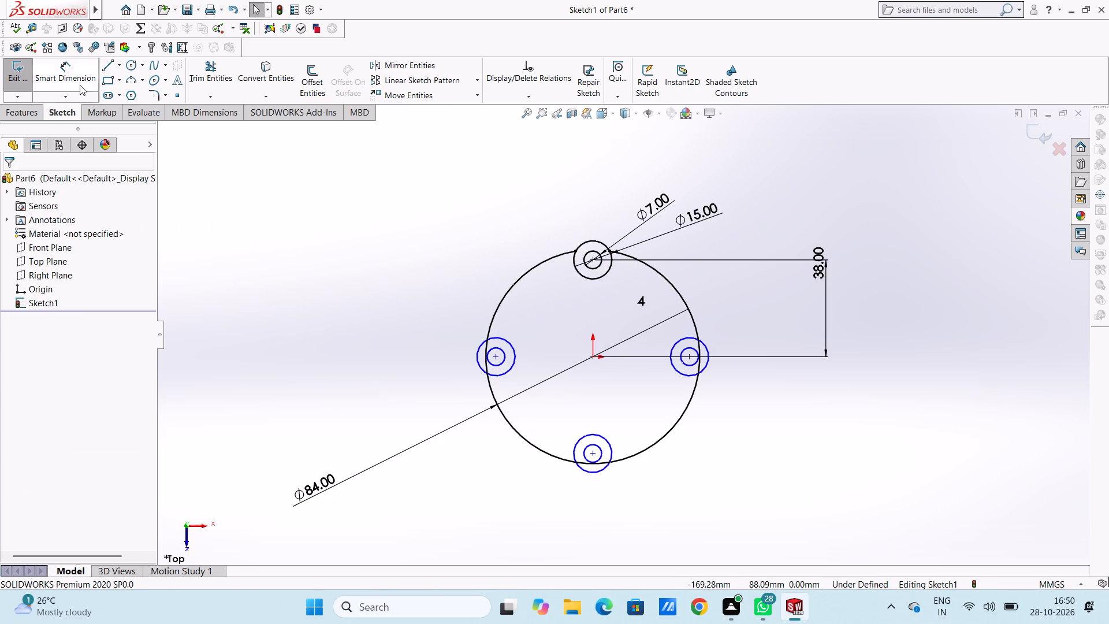
# Dimension the distances from the origin to the centres of the left and bottom patterned circles, accepting the existing values.
pyautogui.click(77, 79)
pyautogui.click(593, 358)
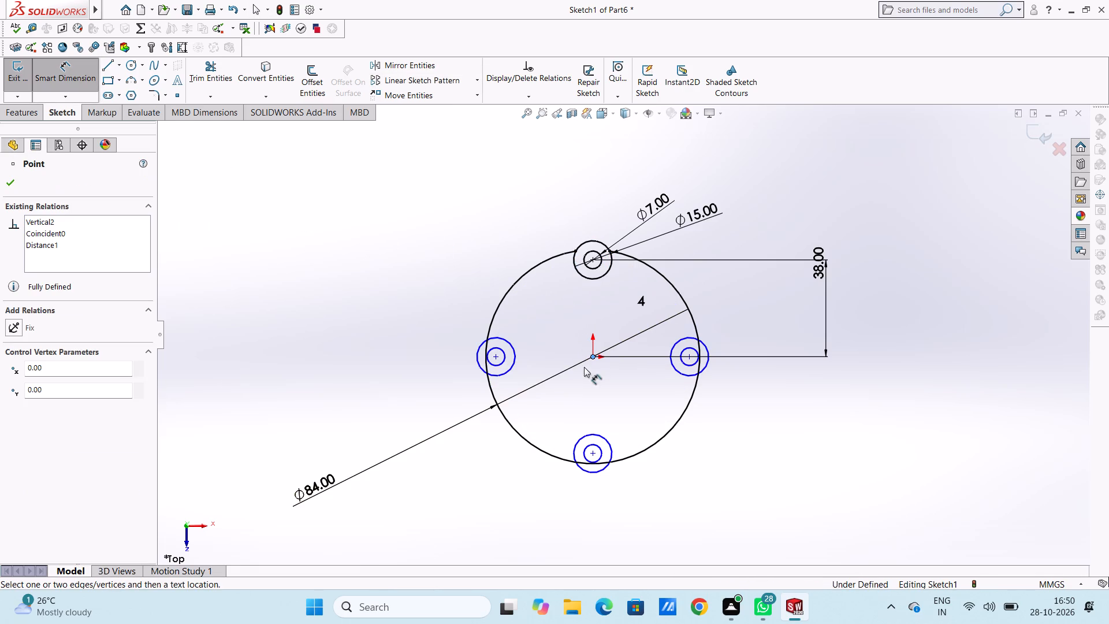
pyautogui.click(496, 356)
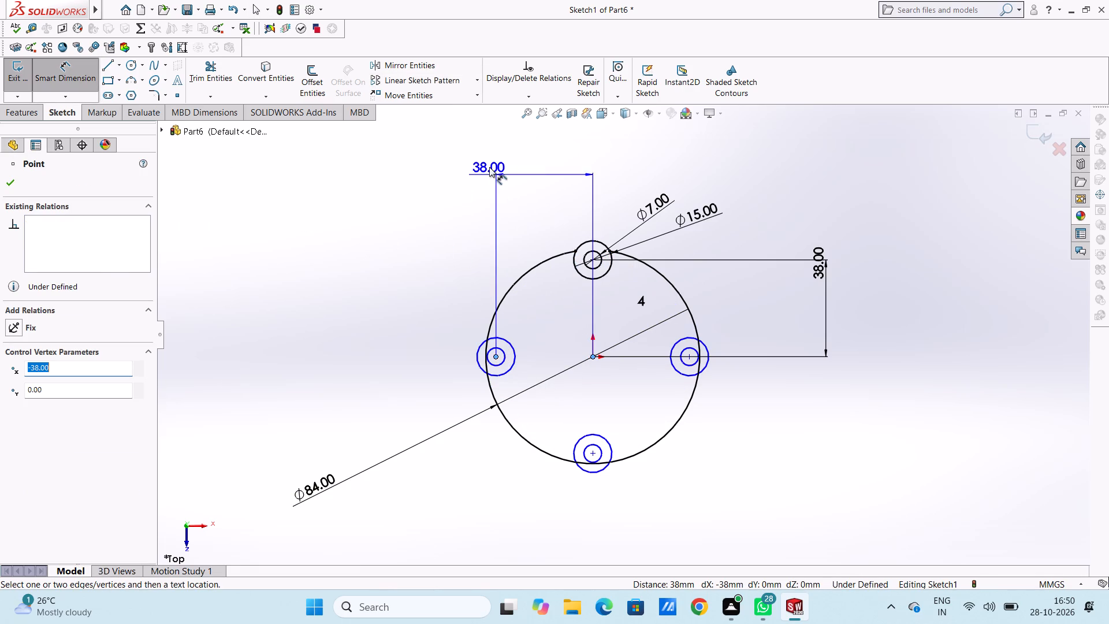
pyautogui.click(489, 156)
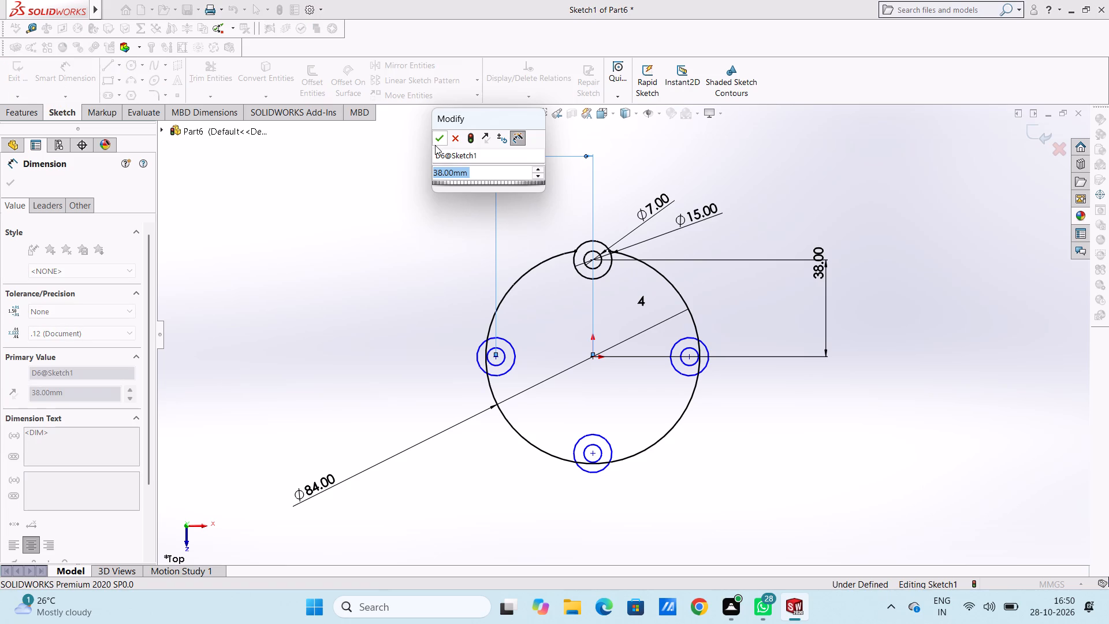
pyautogui.click(435, 144)
pyautogui.click(405, 199)
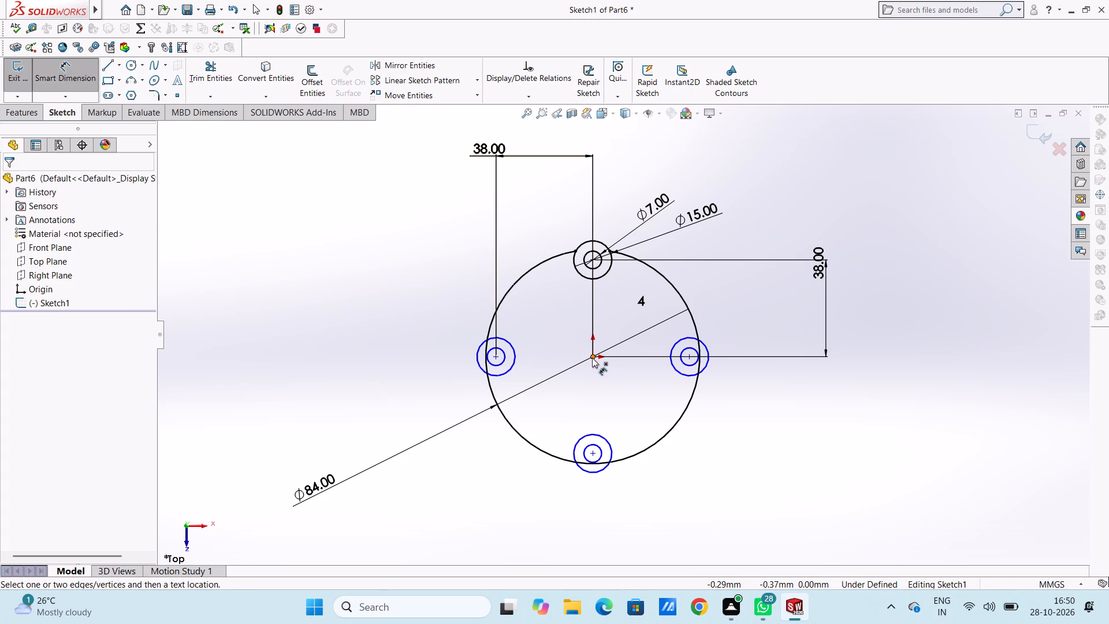
pyautogui.click(592, 358)
pyautogui.click(592, 453)
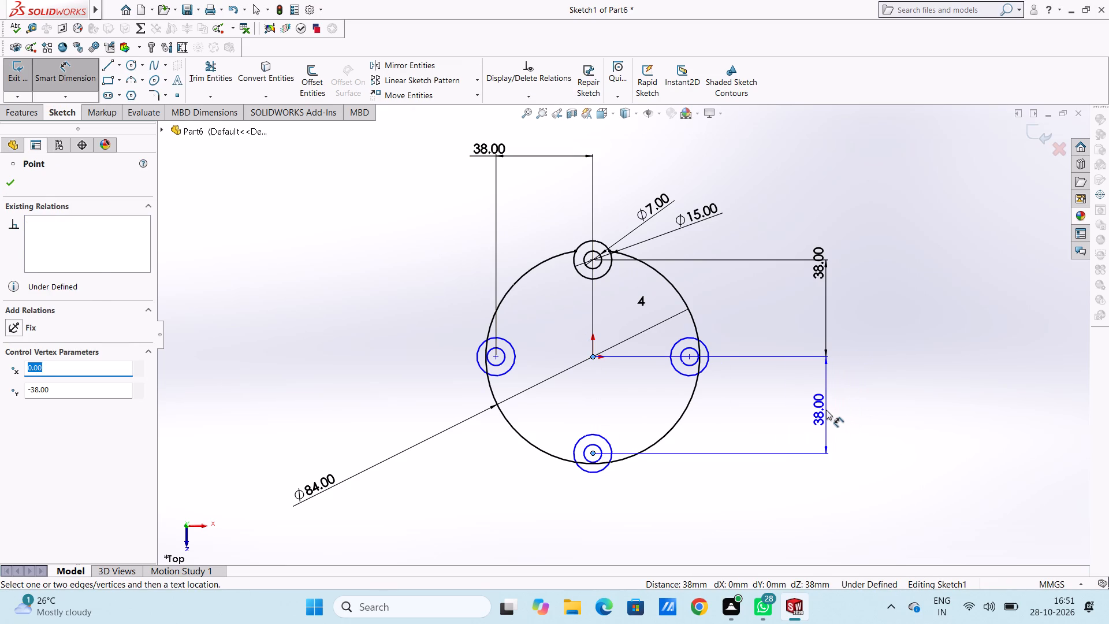
pyautogui.click(826, 410)
pyautogui.doubleClick(779, 390)
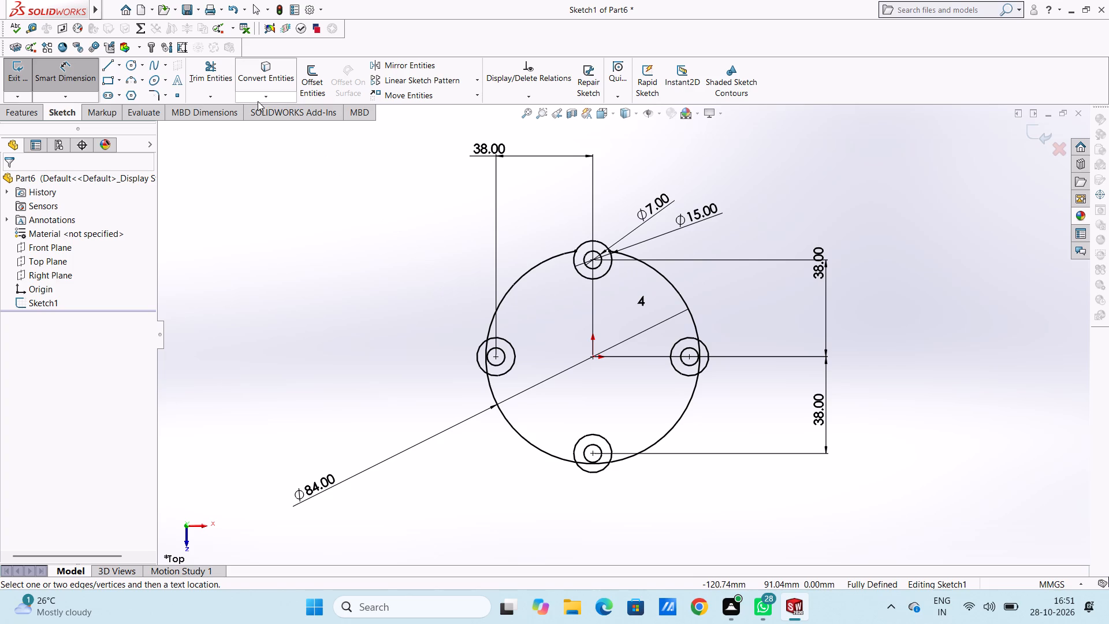
# Trim away the 84 mm circle's arcs inside the left, bottom and right 15 mm circles.
pyautogui.click(214, 72)
pyautogui.scroll(-4, 504, 352)
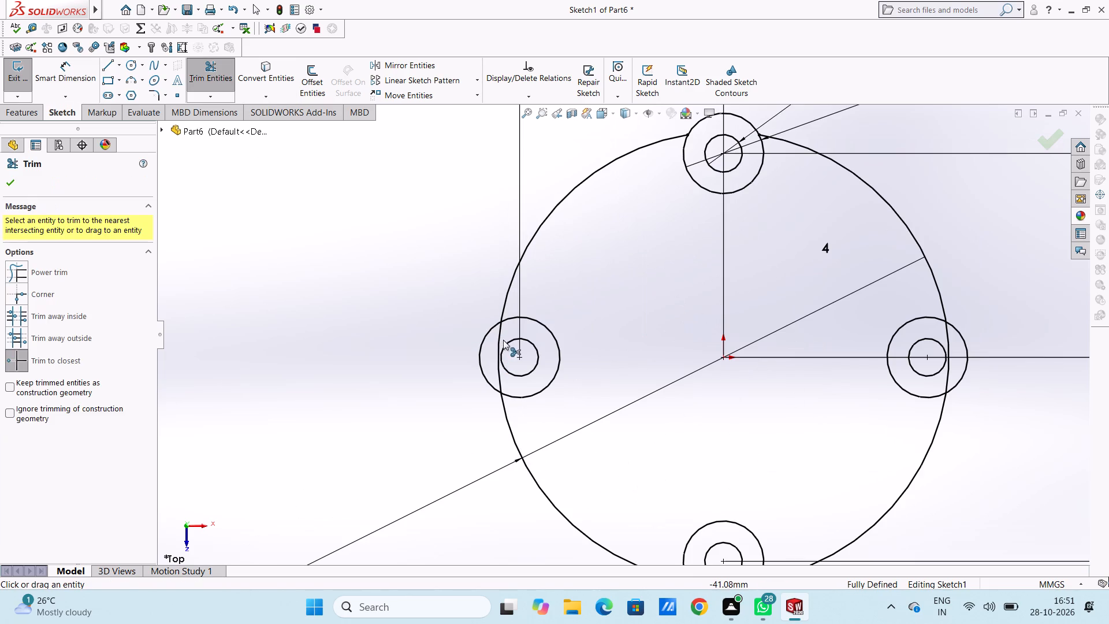
pyautogui.click(498, 338)
pyautogui.scroll(4, 583, 373)
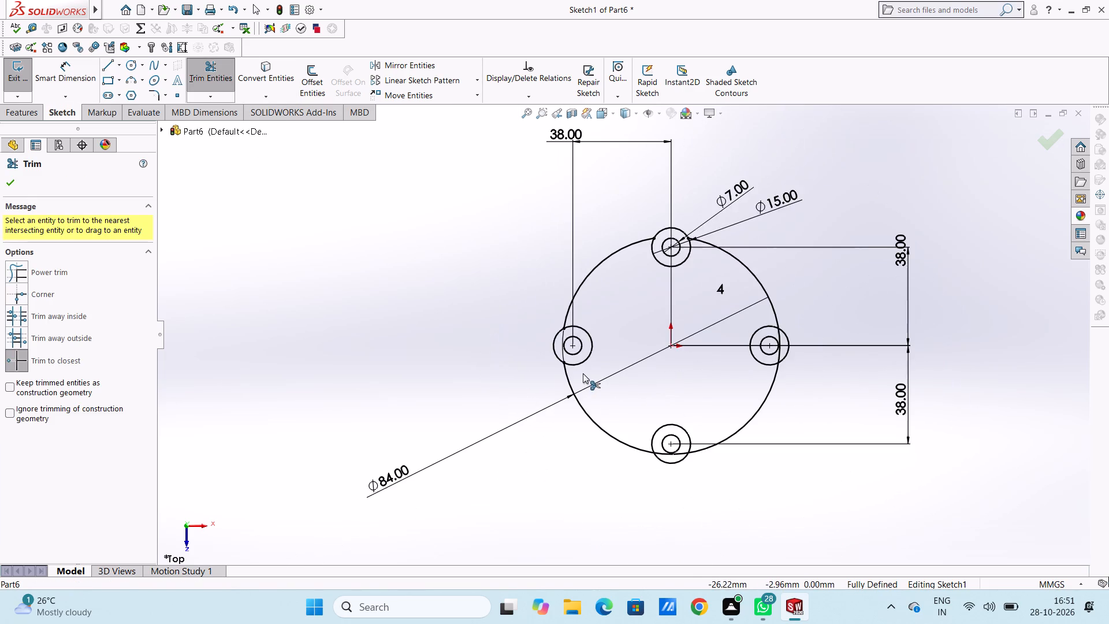
pyautogui.scroll(3, 597, 406)
pyautogui.scroll(-4, 681, 424)
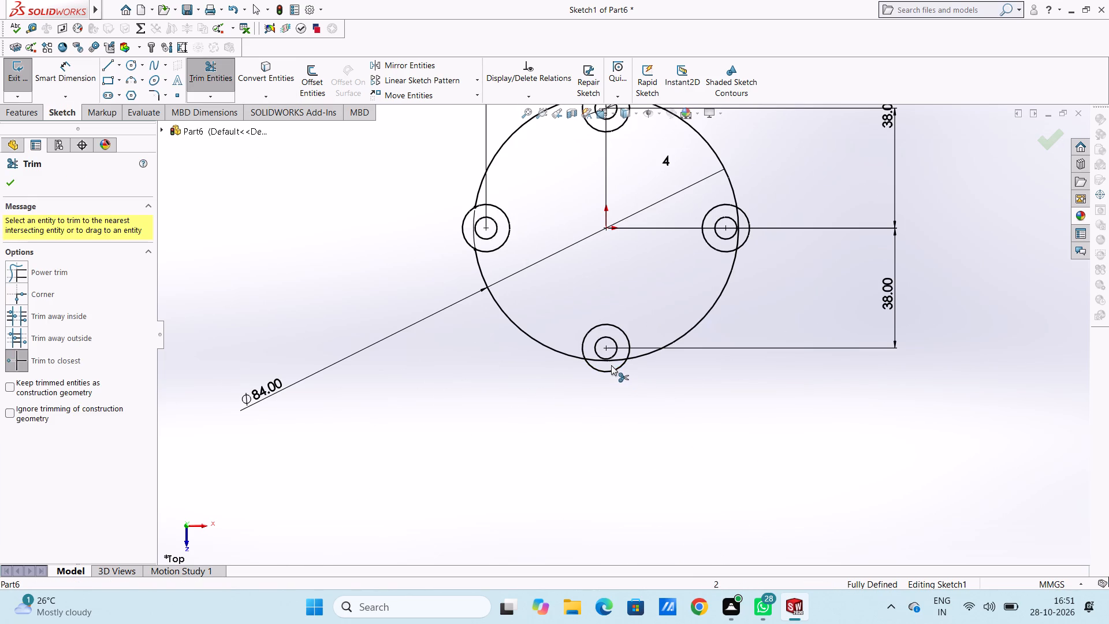
pyautogui.click(613, 361)
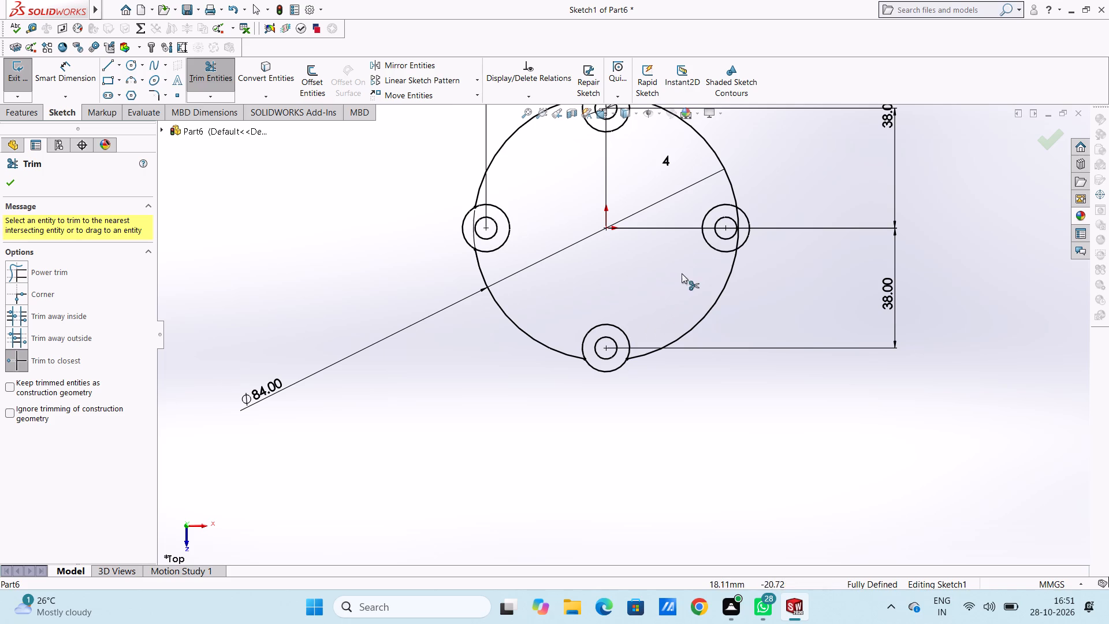
pyautogui.click(736, 244)
pyautogui.scroll(-1, 753, 258)
pyautogui.scroll(5, 753, 258)
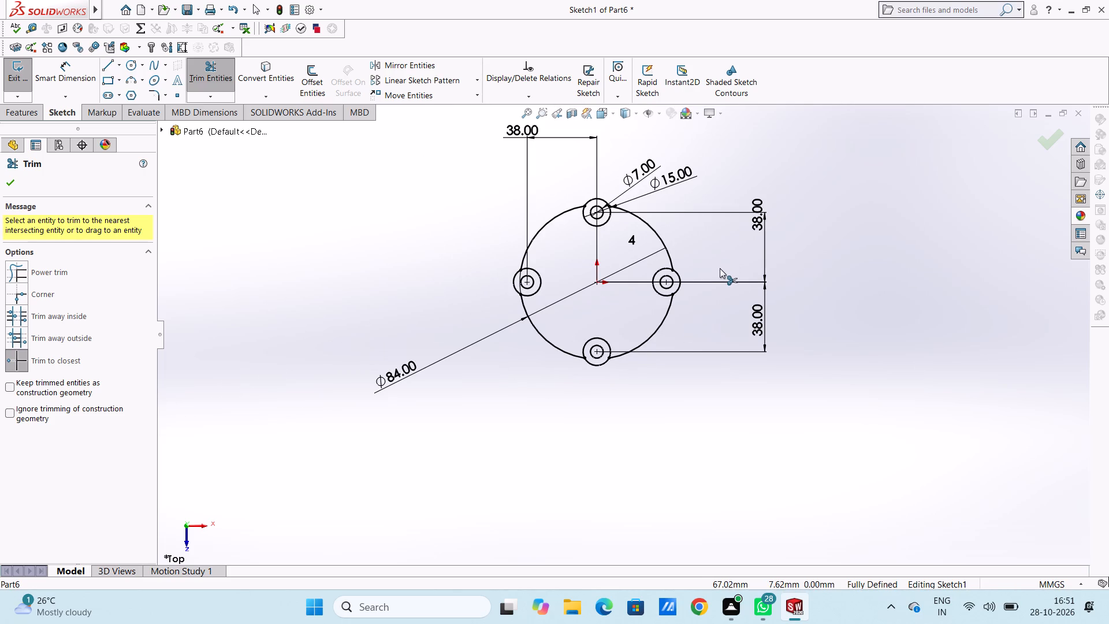
pyautogui.click(8, 185)
pyautogui.click(358, 266)
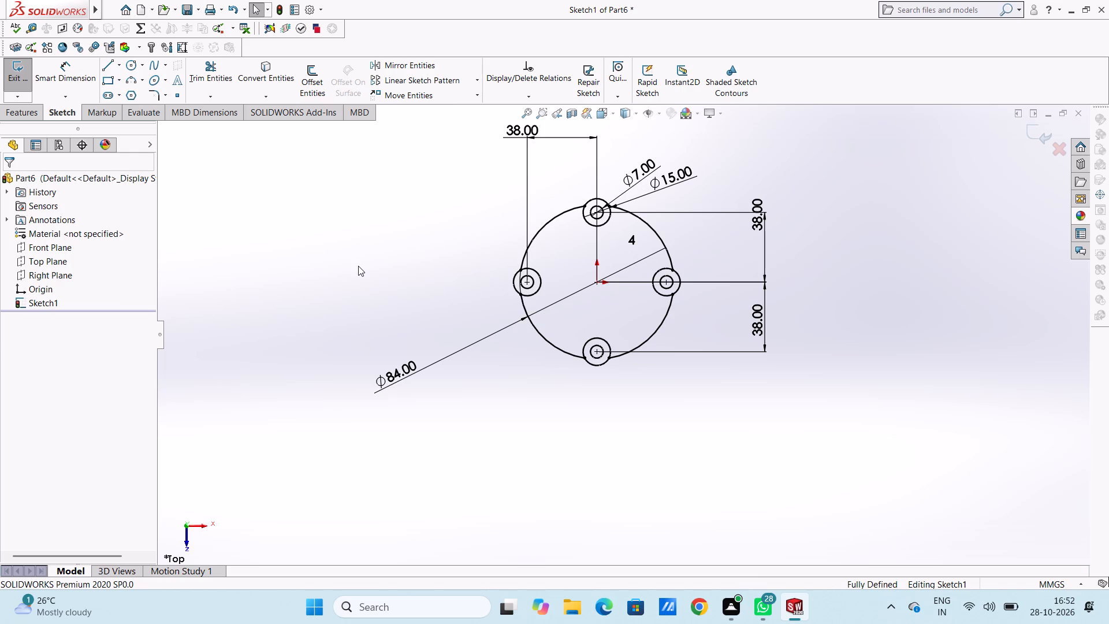
# Extrude the plate region and the four rings around the 7 mm holes as a blind boss 8 mm deep.
pyautogui.click(31, 116)
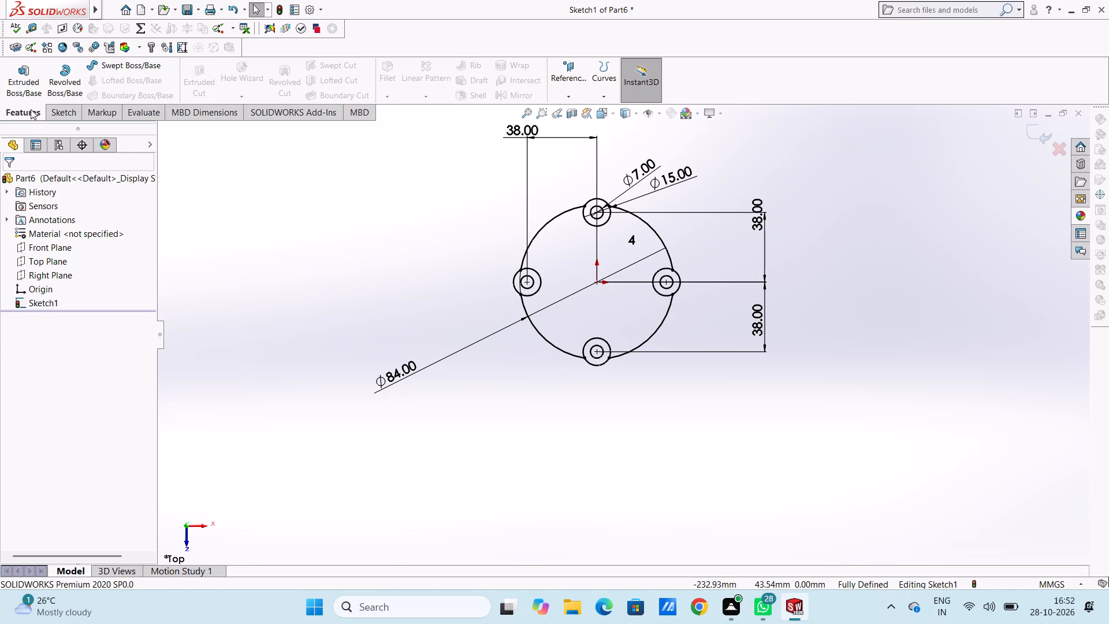
pyautogui.click(24, 82)
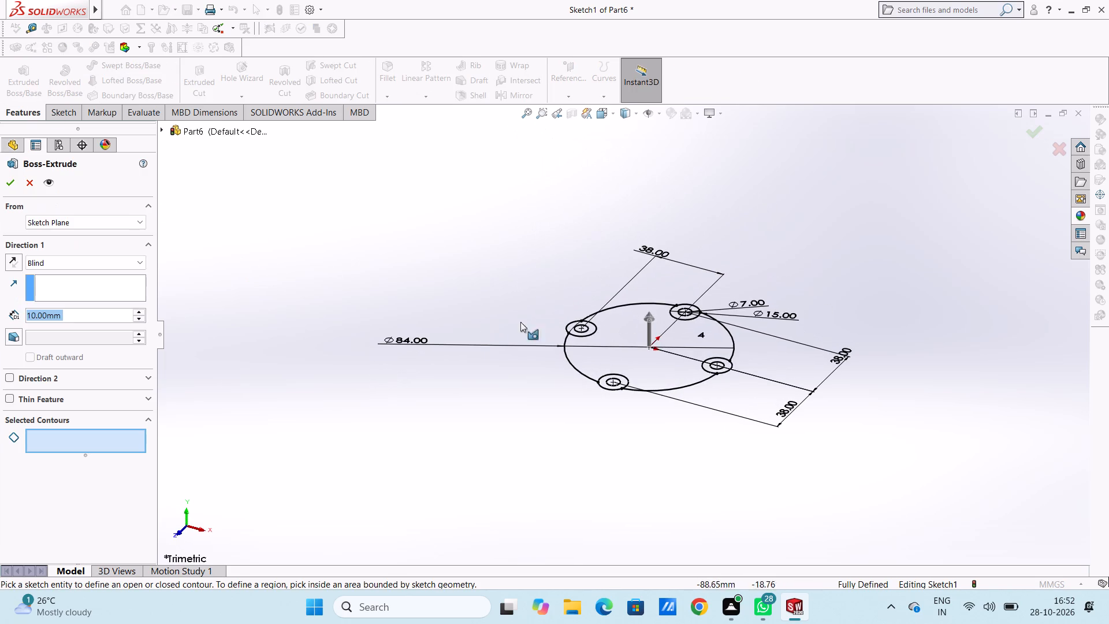
pyautogui.click(597, 353)
pyautogui.scroll(-5, 597, 328)
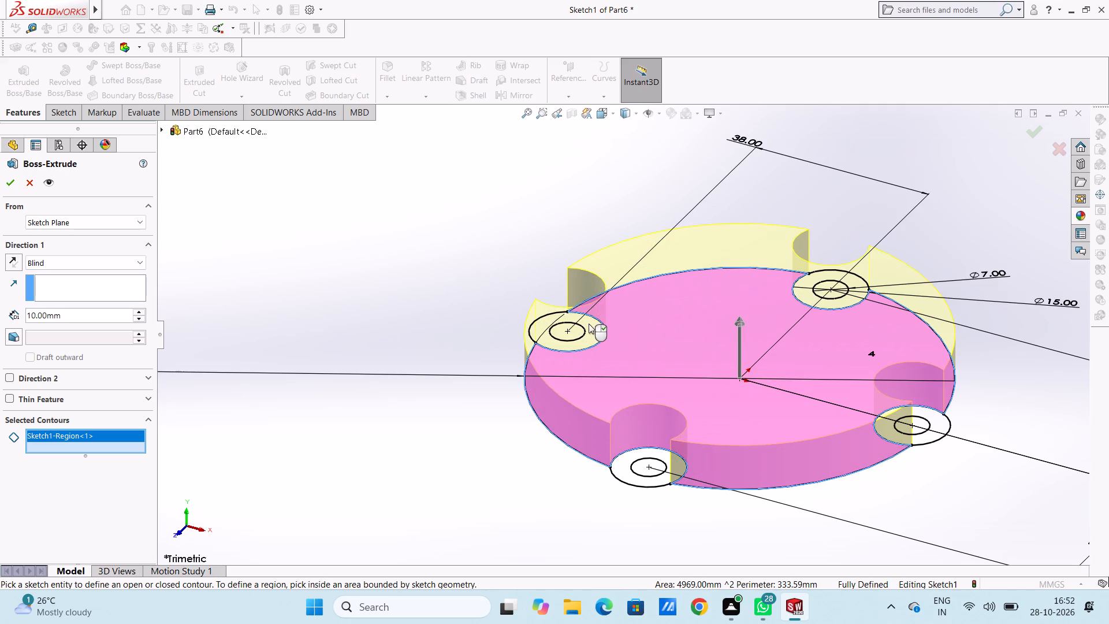
pyautogui.click(552, 317)
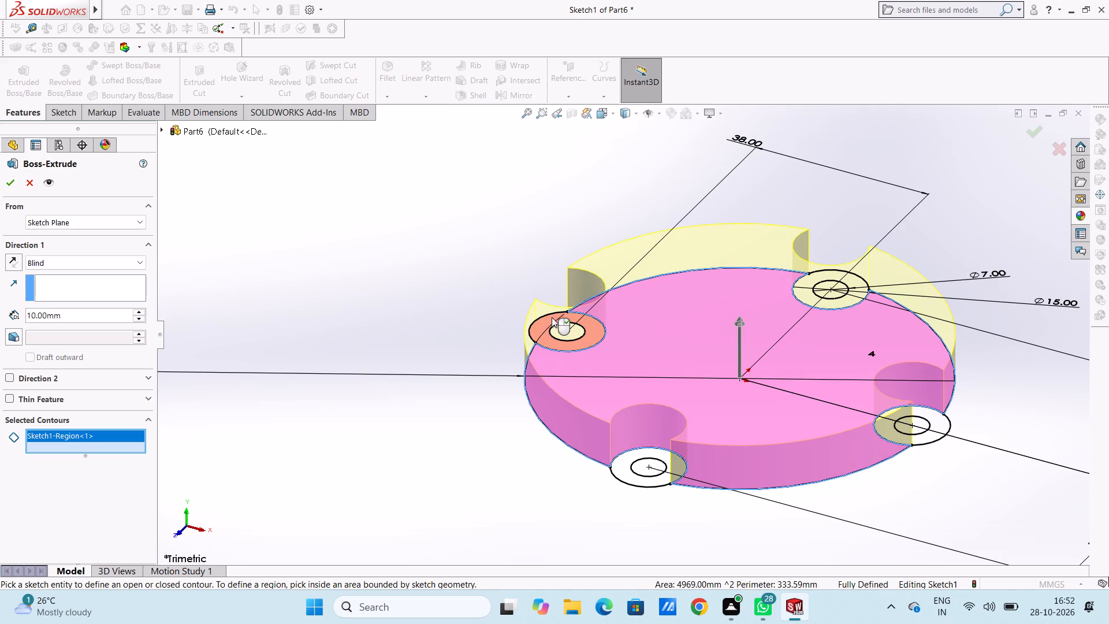
pyautogui.click(844, 277)
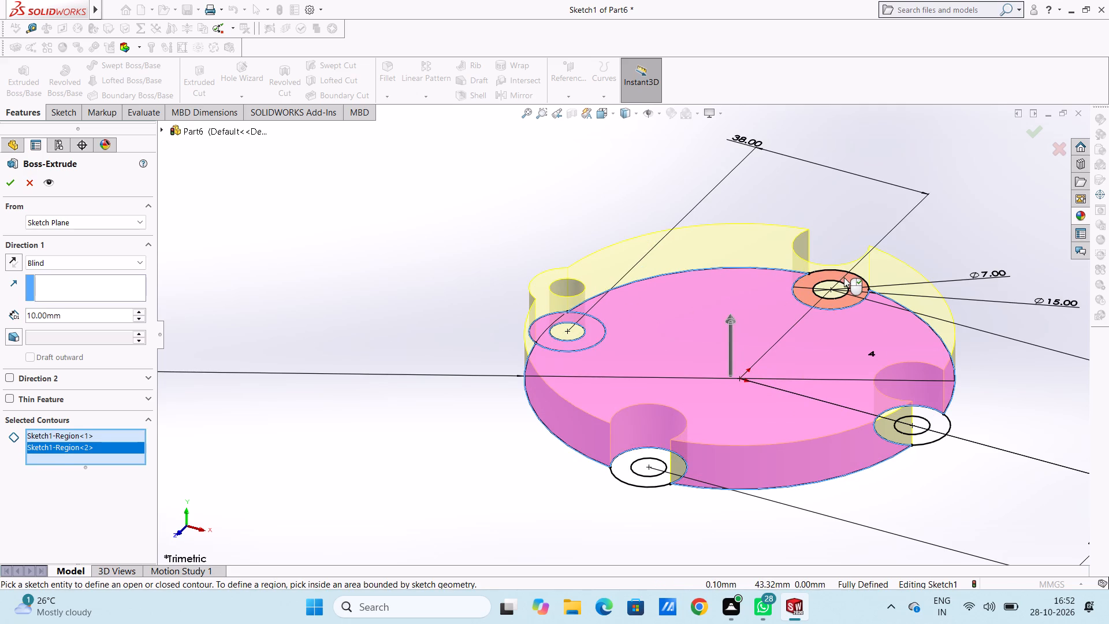
pyautogui.click(924, 414)
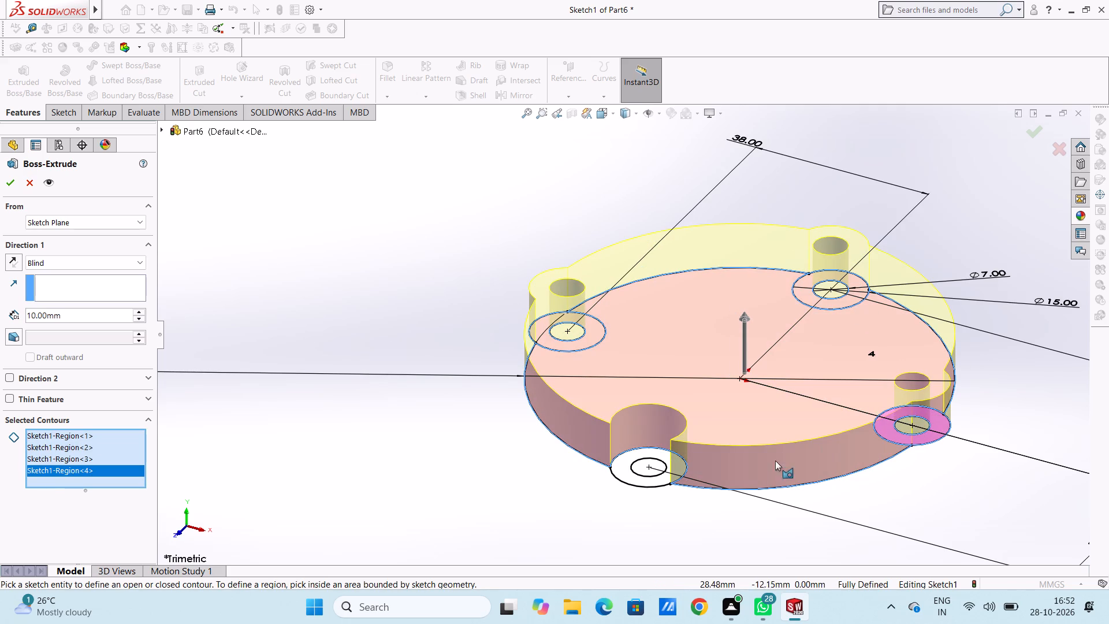
pyautogui.click(667, 474)
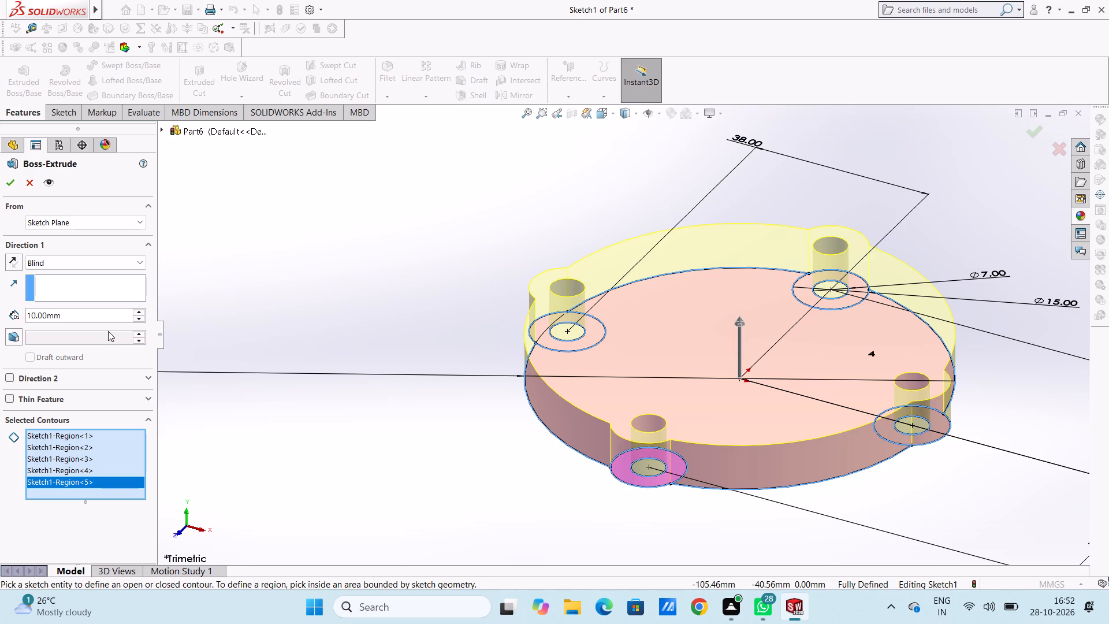
pyautogui.doubleClick(110, 317)
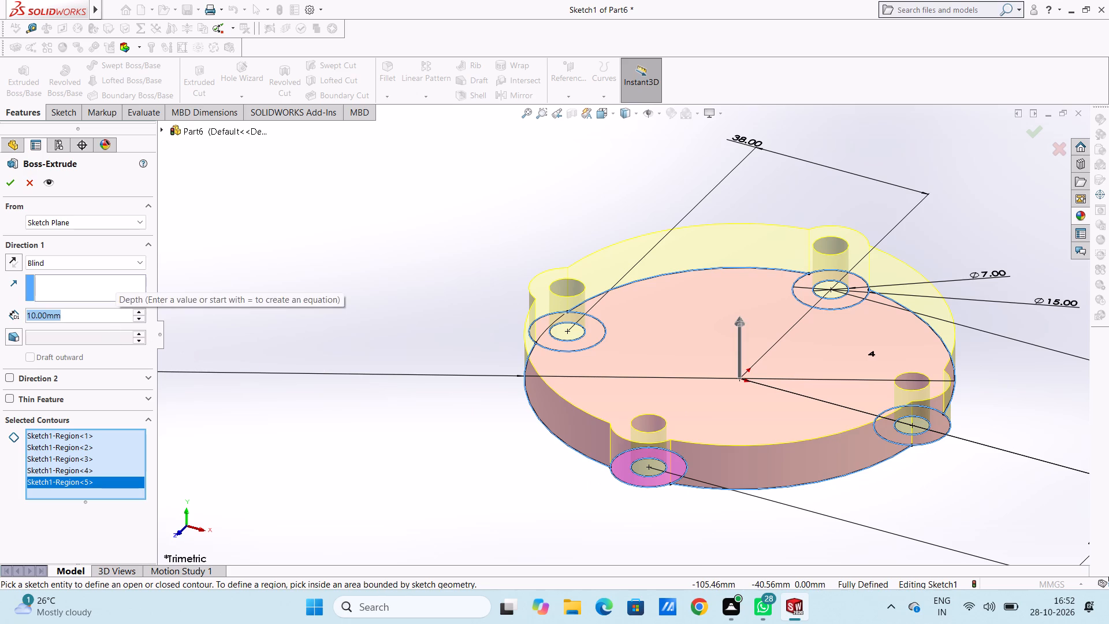
pyautogui.press('8')
pyautogui.press('Return')
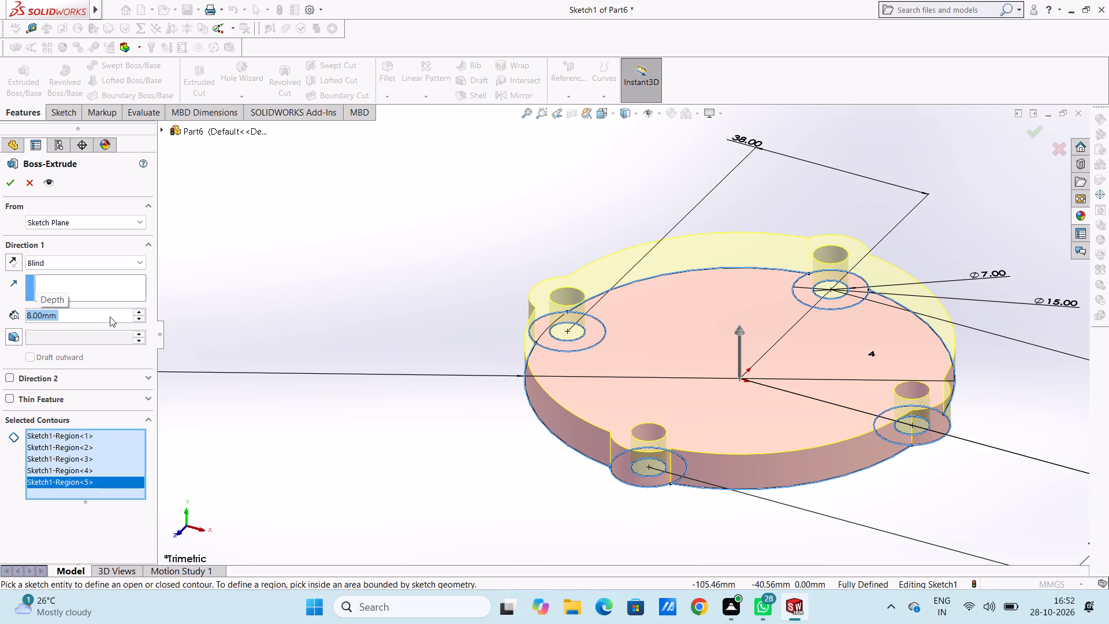
pyautogui.scroll(-1, 99, 321)
pyautogui.click(8, 188)
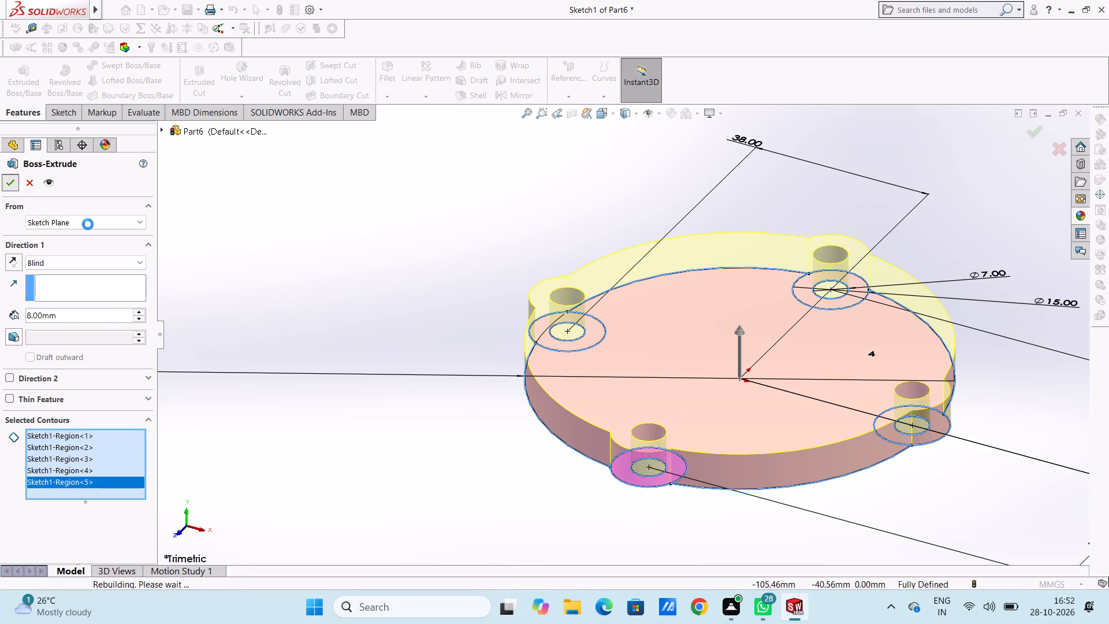
pyautogui.click(339, 299)
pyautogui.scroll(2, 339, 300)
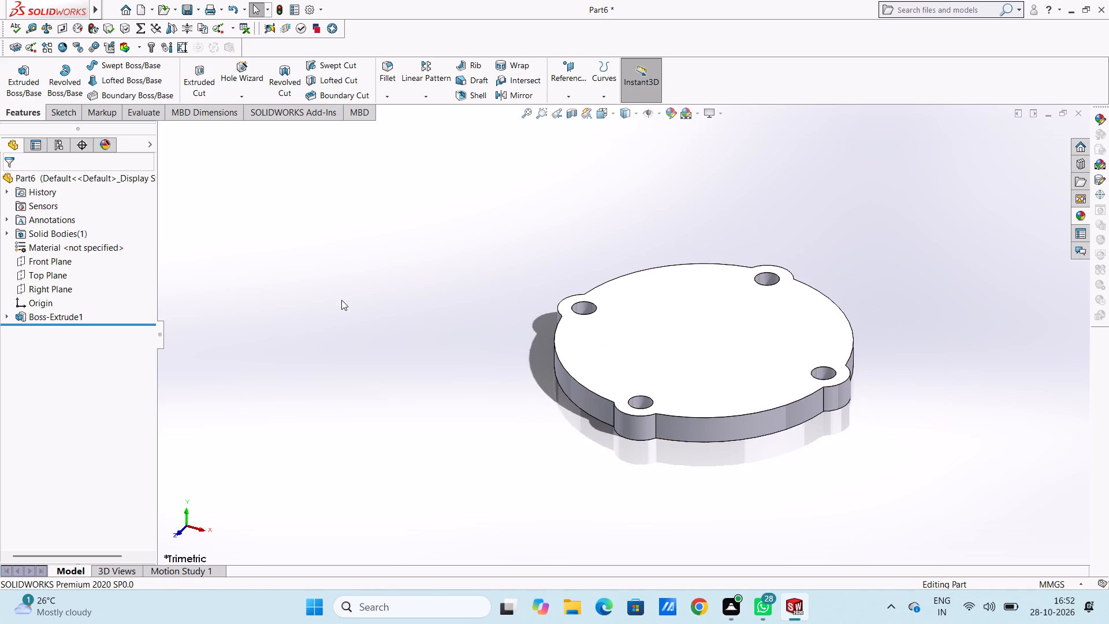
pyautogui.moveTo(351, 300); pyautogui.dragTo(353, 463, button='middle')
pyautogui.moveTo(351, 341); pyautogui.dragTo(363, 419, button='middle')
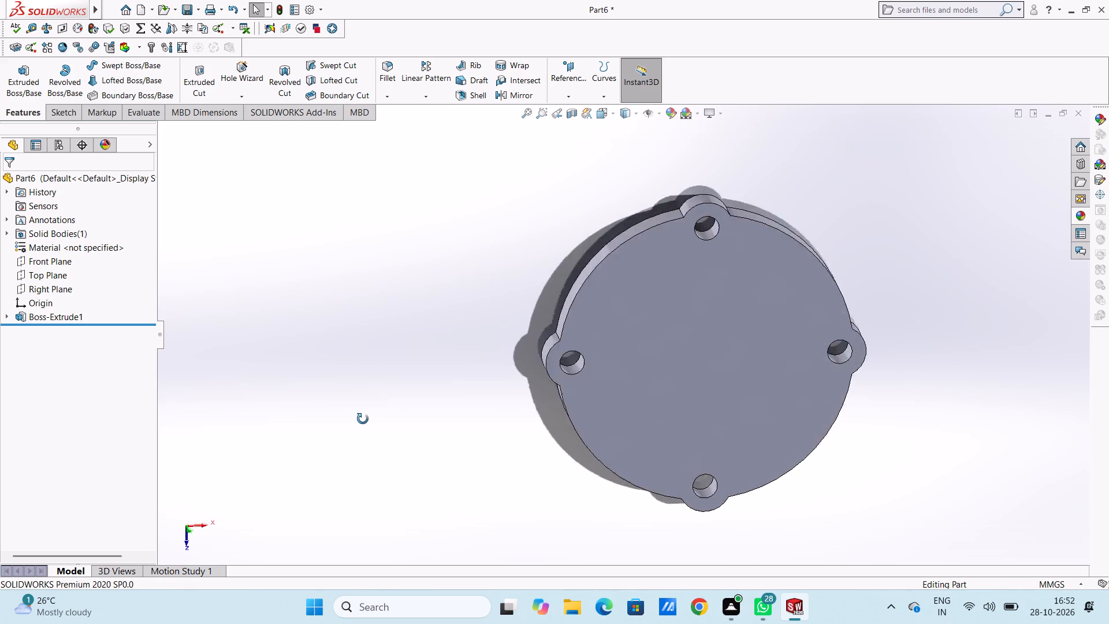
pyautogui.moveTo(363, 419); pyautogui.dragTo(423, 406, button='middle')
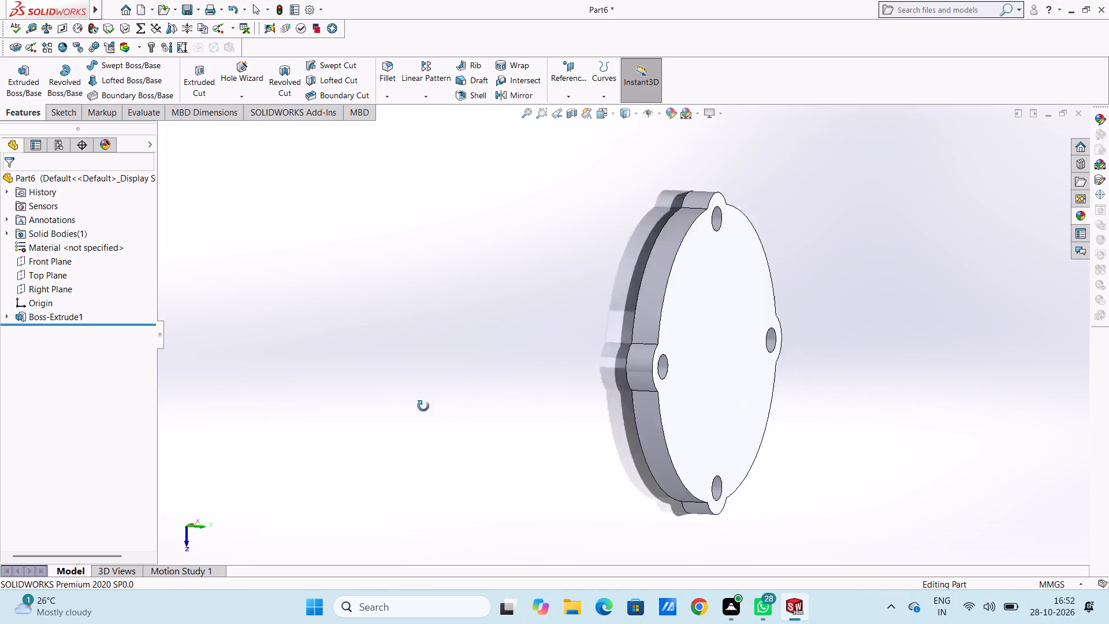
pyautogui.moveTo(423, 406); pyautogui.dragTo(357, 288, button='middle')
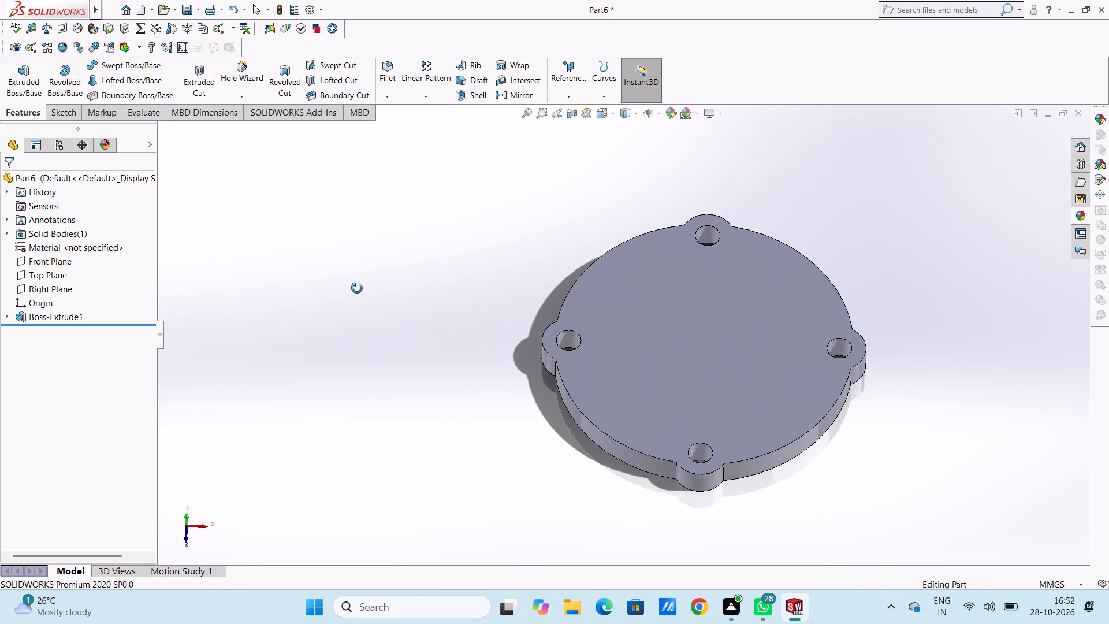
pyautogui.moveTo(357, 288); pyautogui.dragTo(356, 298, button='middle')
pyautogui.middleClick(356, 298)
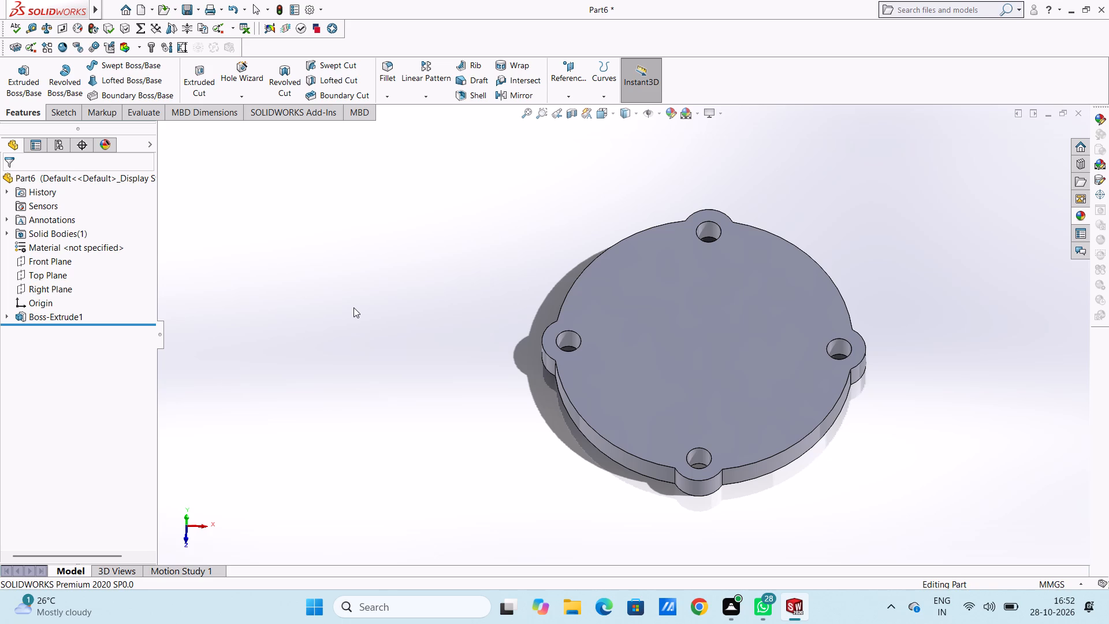
# Start a new sketch on the plate's upper face.
pyautogui.hotkey('ctrl', '5')
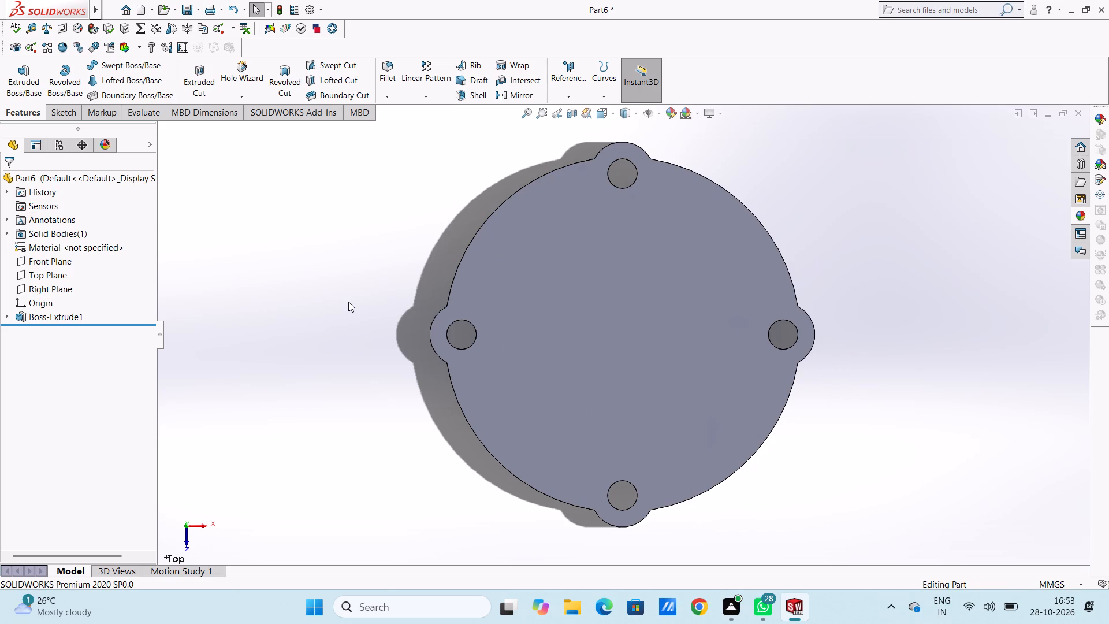
pyautogui.click(624, 315)
pyautogui.click(669, 288)
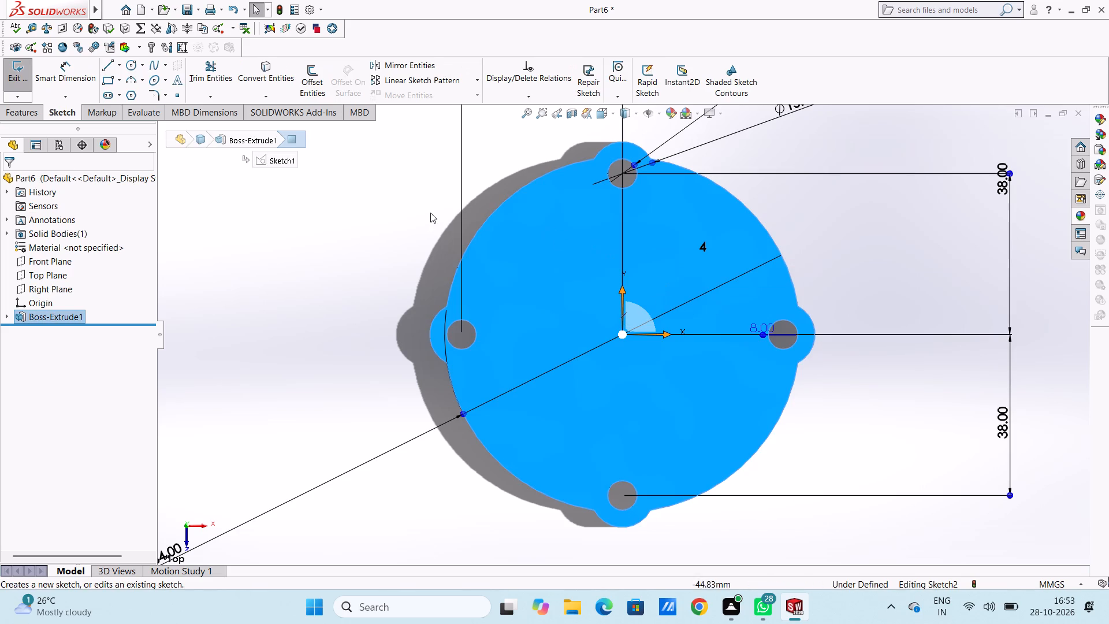
pyautogui.click(429, 213)
pyautogui.scroll(3, 608, 236)
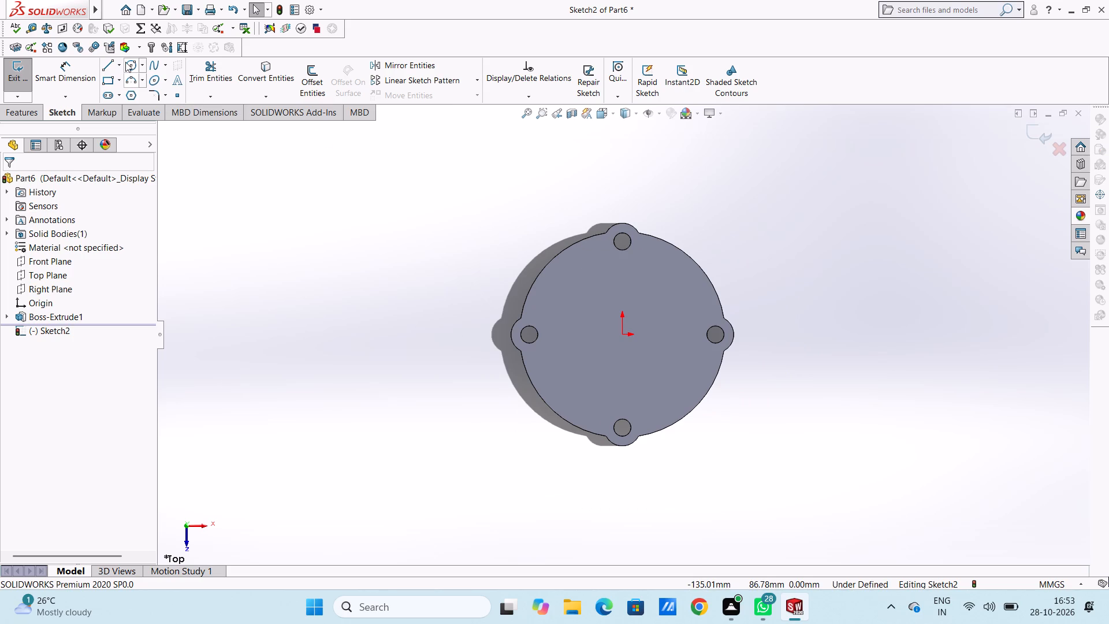
# Sketch four circles of 7.5 mm radius, one centred on each 7 mm hole and matching the outer boss edges.
pyautogui.click(126, 62)
pyautogui.scroll(-3, 684, 351)
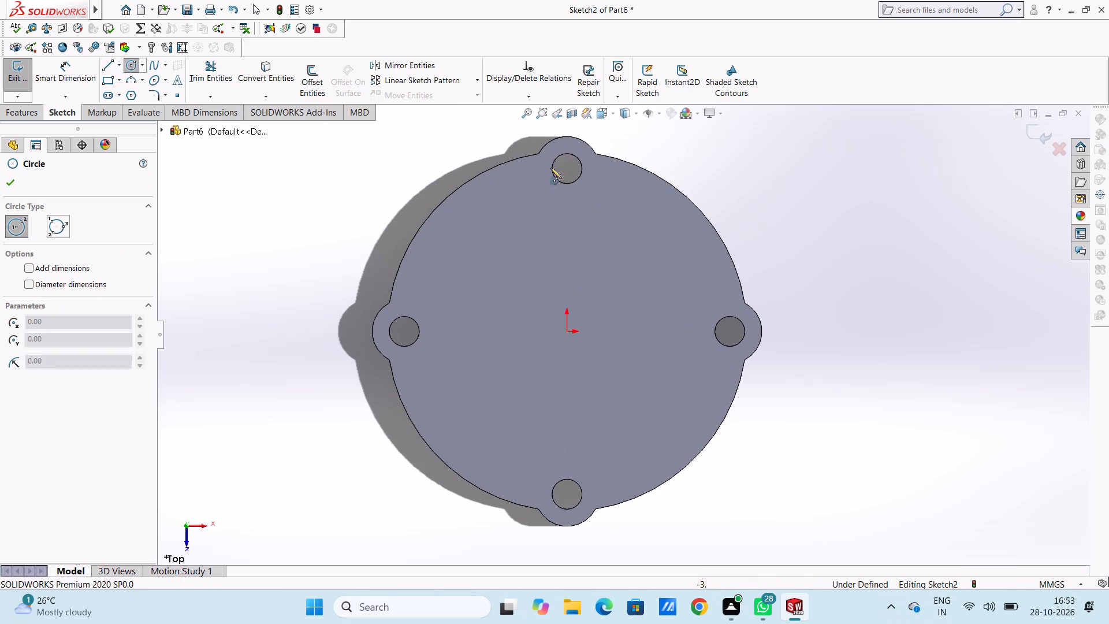
pyautogui.click(565, 168)
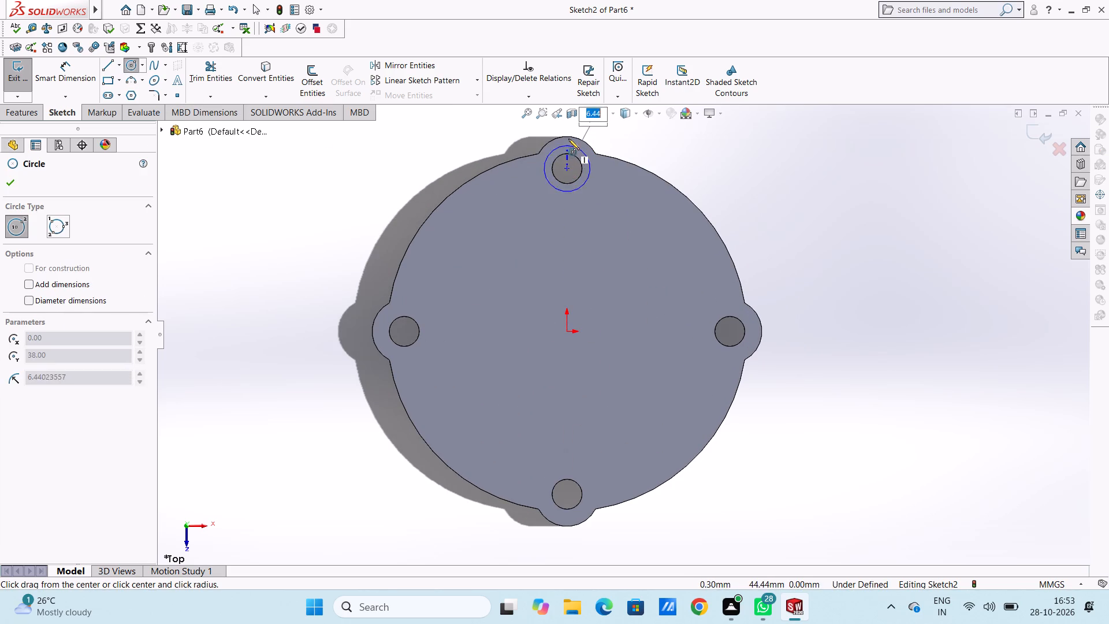
pyautogui.click(576, 138)
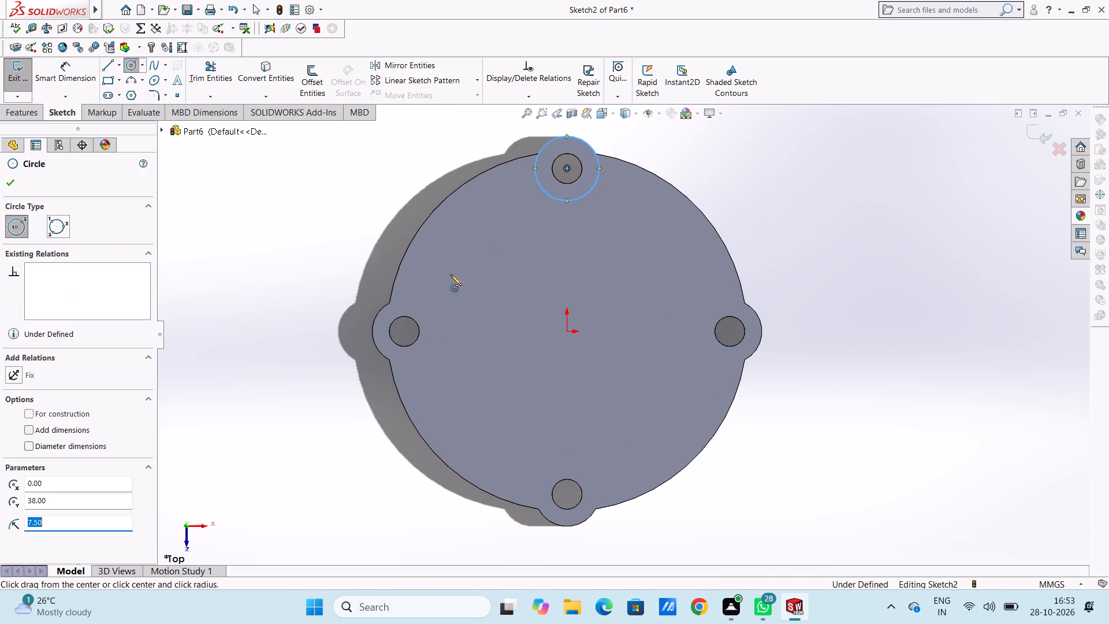
pyautogui.click(404, 330)
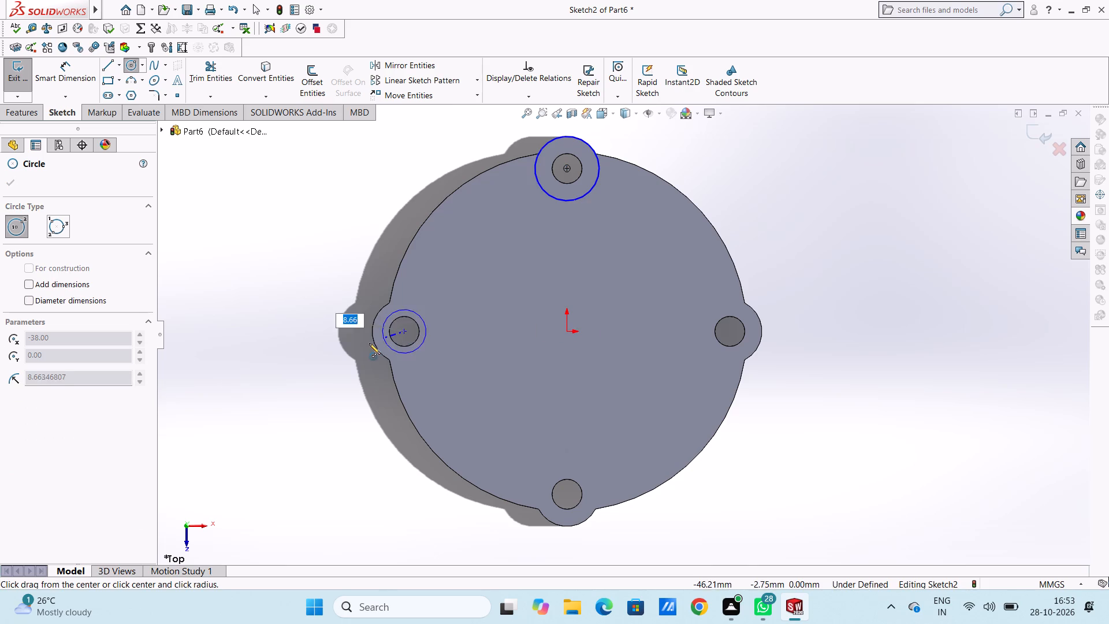
pyautogui.click(374, 343)
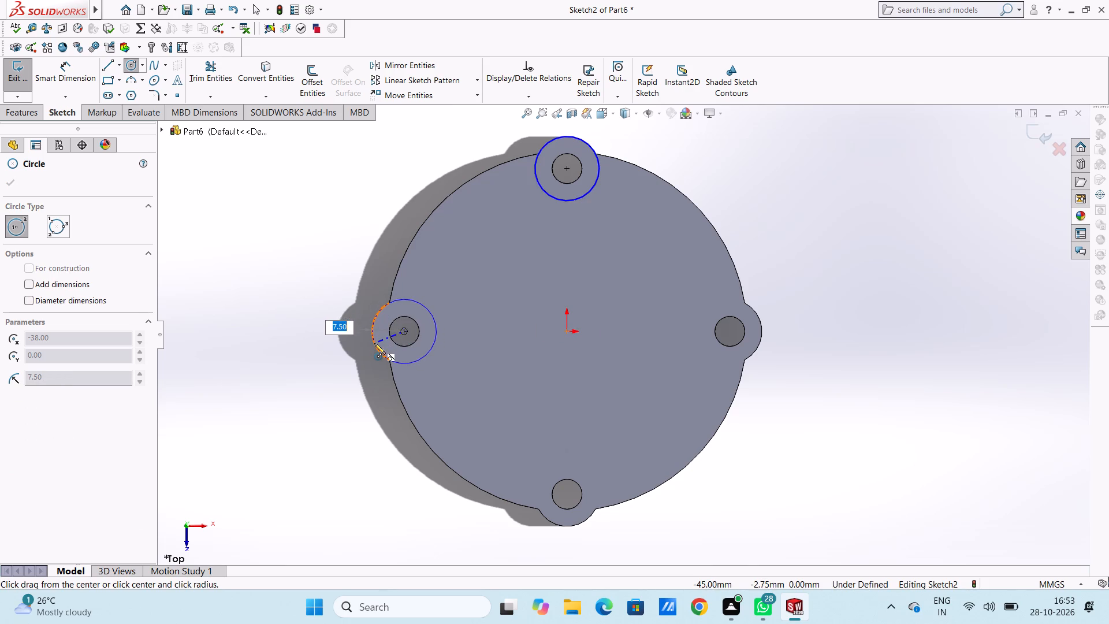
pyautogui.click(566, 494)
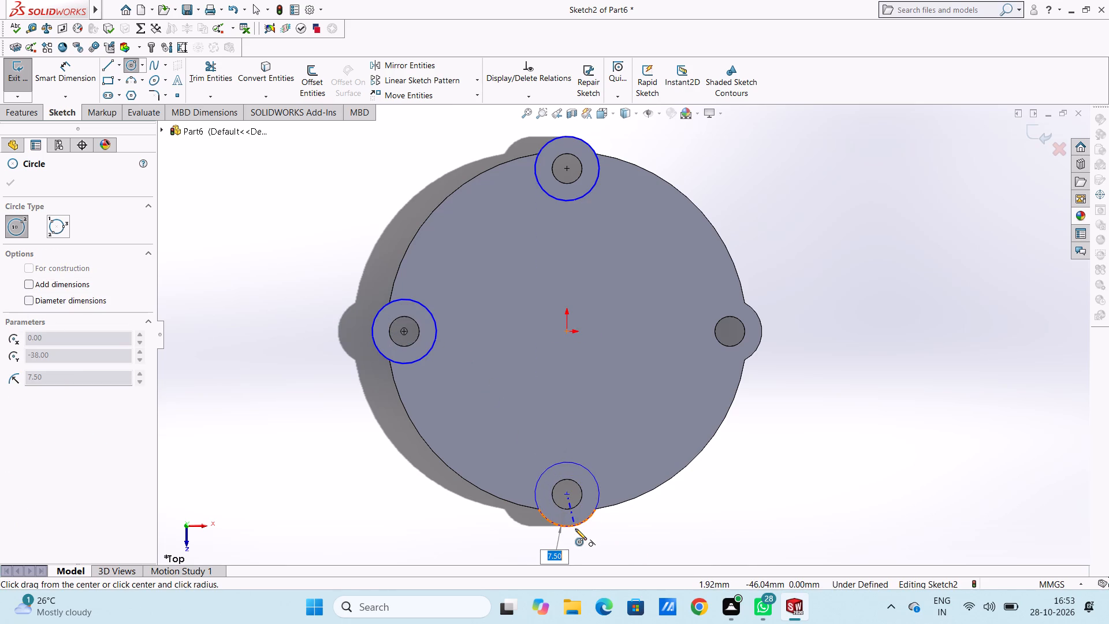
pyautogui.click(575, 529)
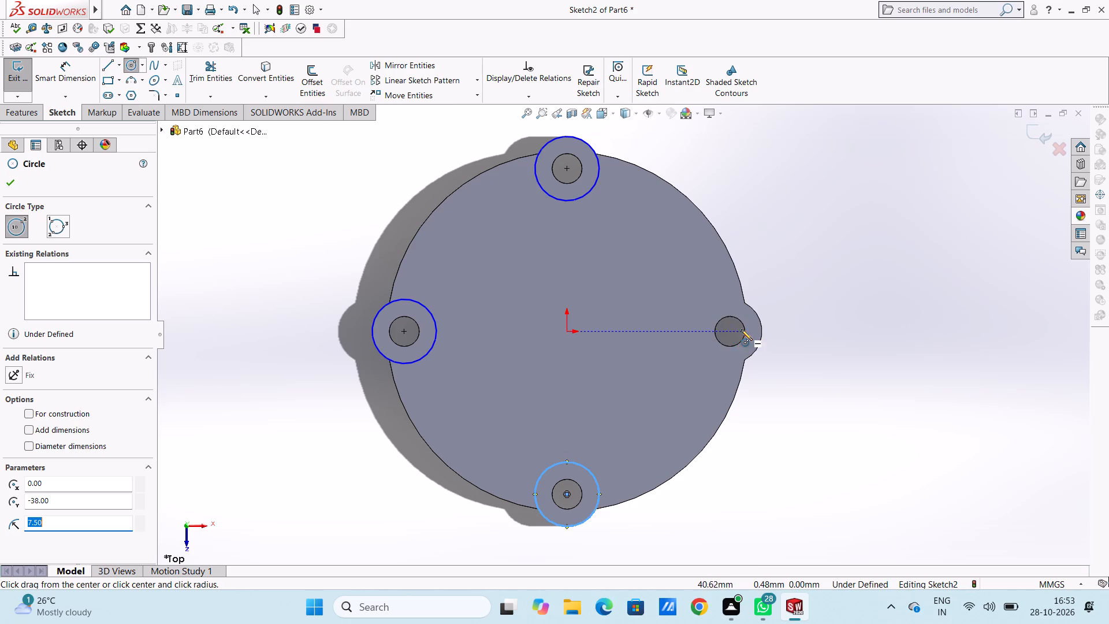
pyautogui.click(731, 332)
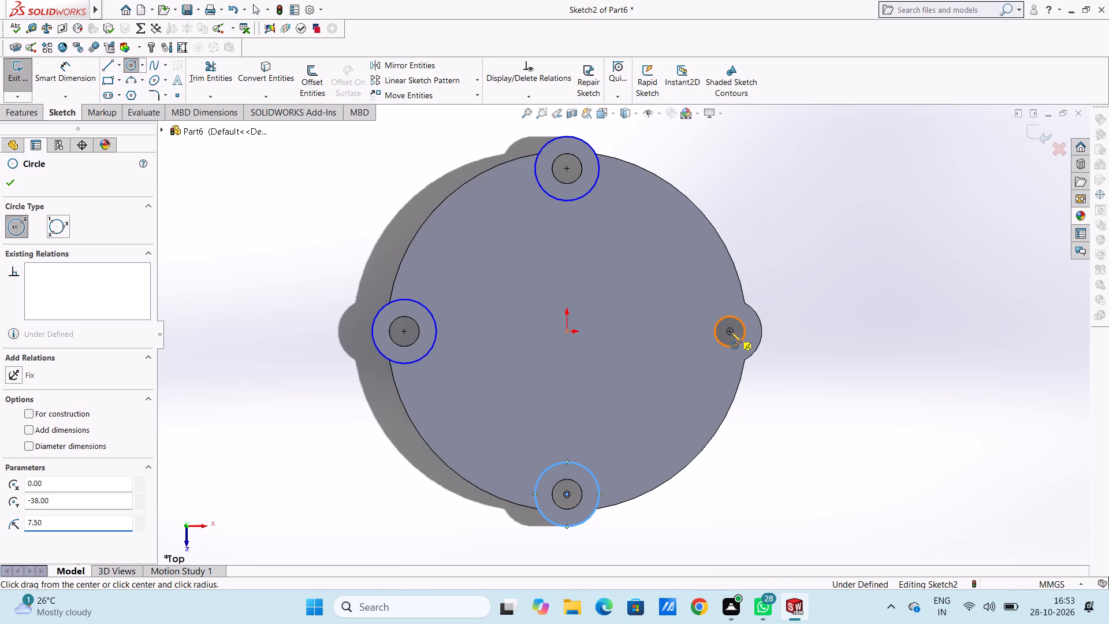
pyautogui.click(759, 324)
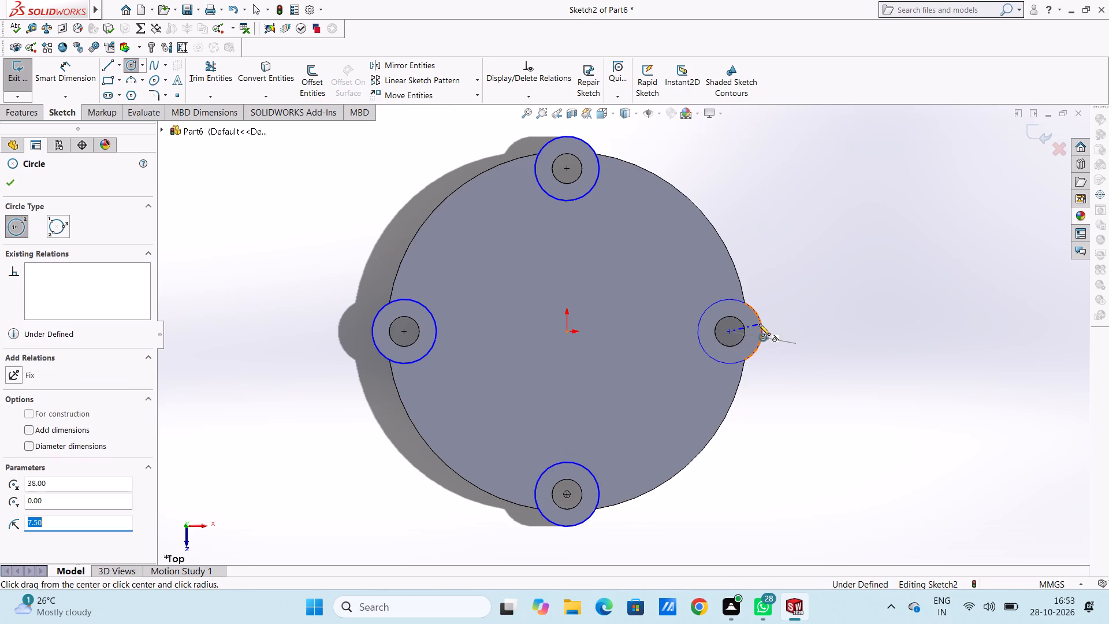
pyautogui.scroll(5, 787, 295)
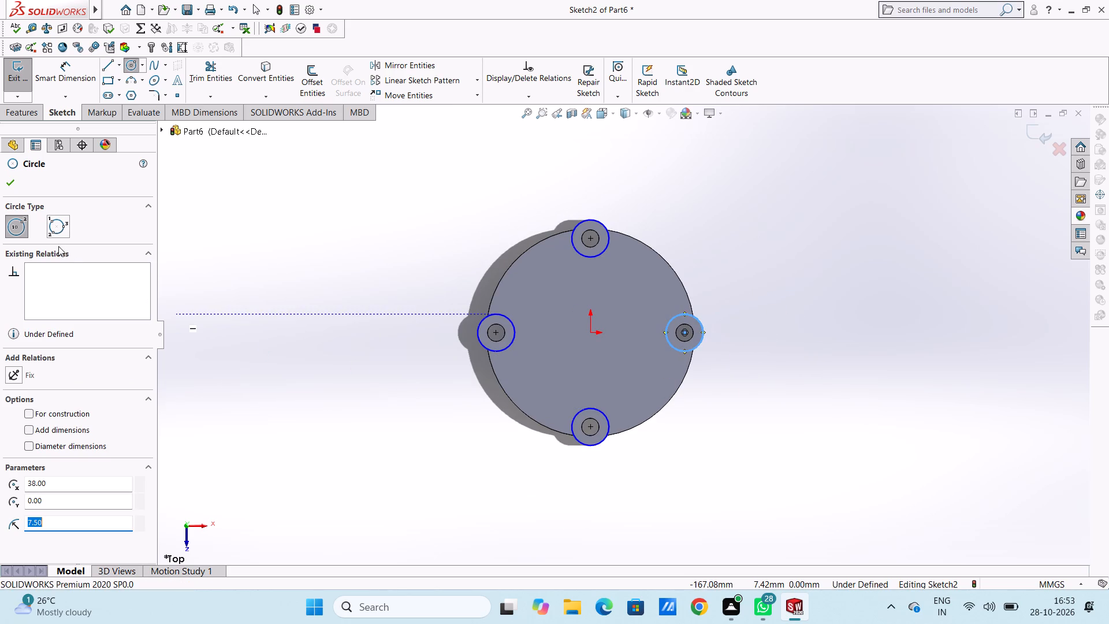
pyautogui.click(10, 181)
pyautogui.click(293, 288)
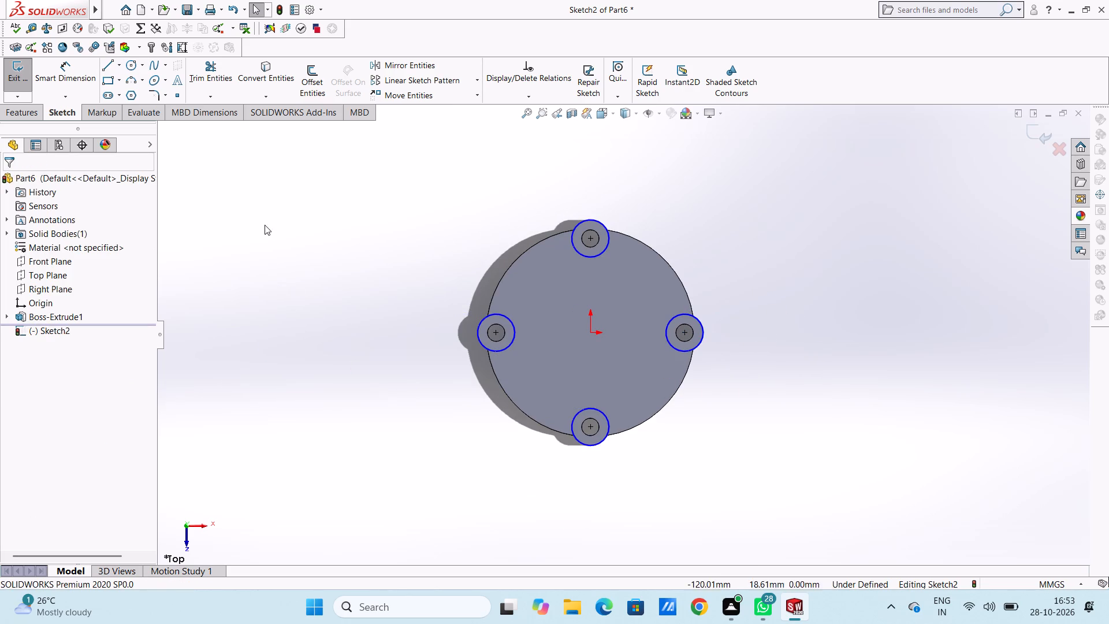
# Dimension the diameters of the left and top sketched boss circles, accepting the drawn values.
pyautogui.click(72, 80)
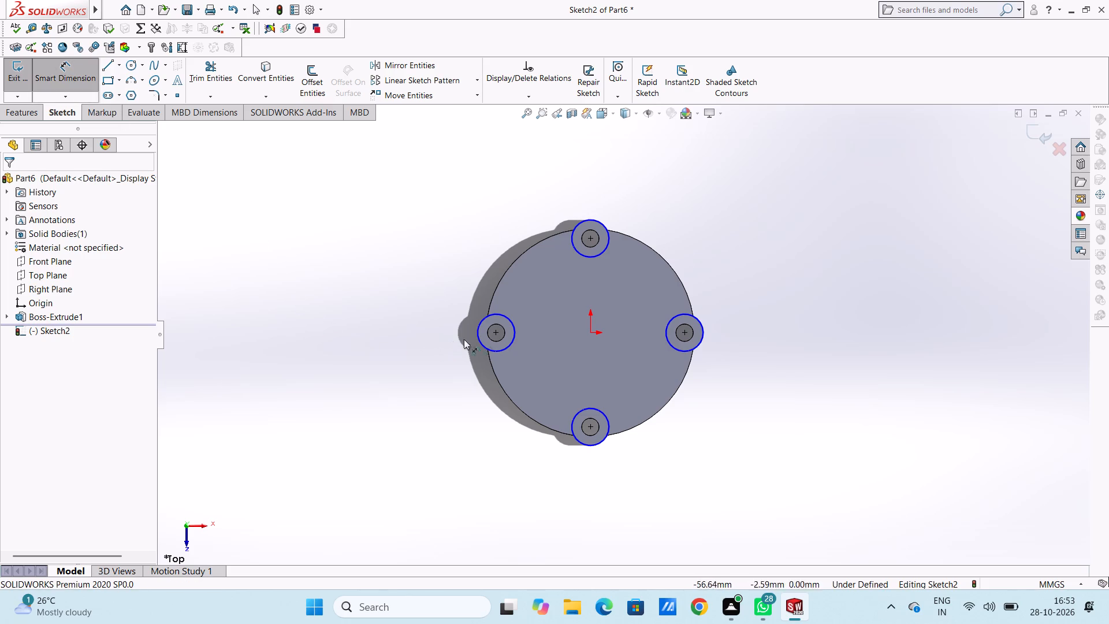
pyautogui.click(478, 337)
pyautogui.click(346, 391)
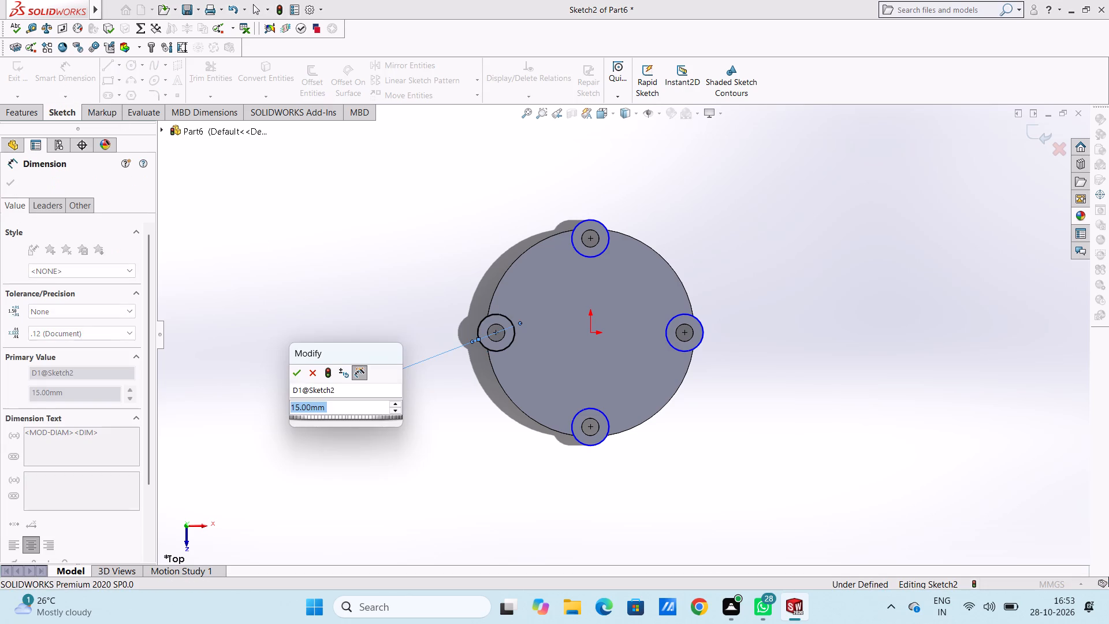
pyautogui.click(291, 381)
pyautogui.click(295, 377)
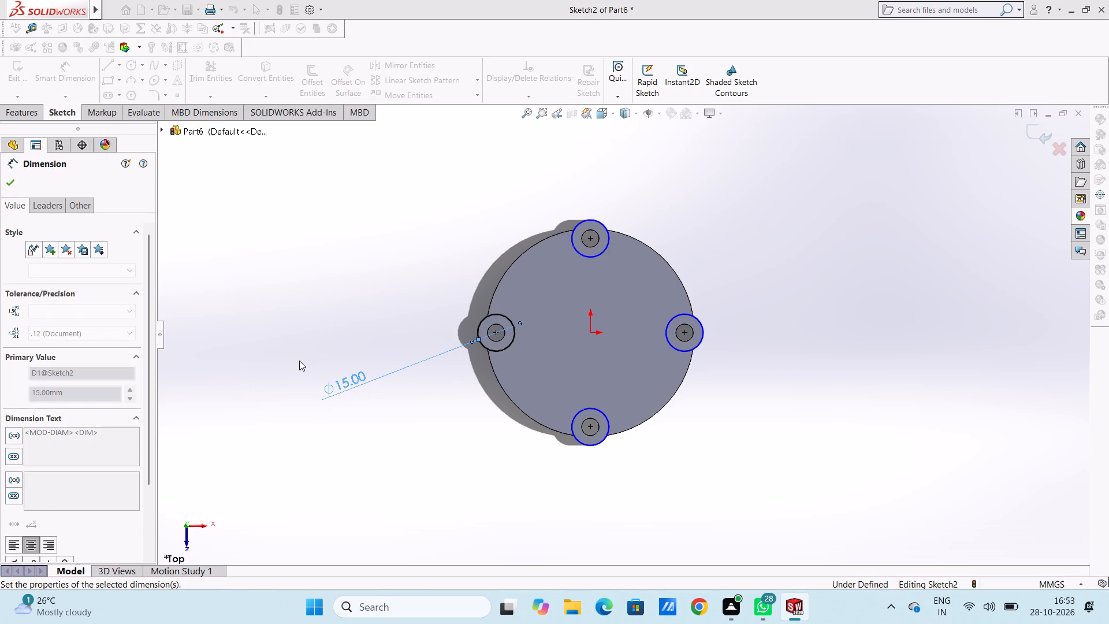
pyautogui.click(299, 361)
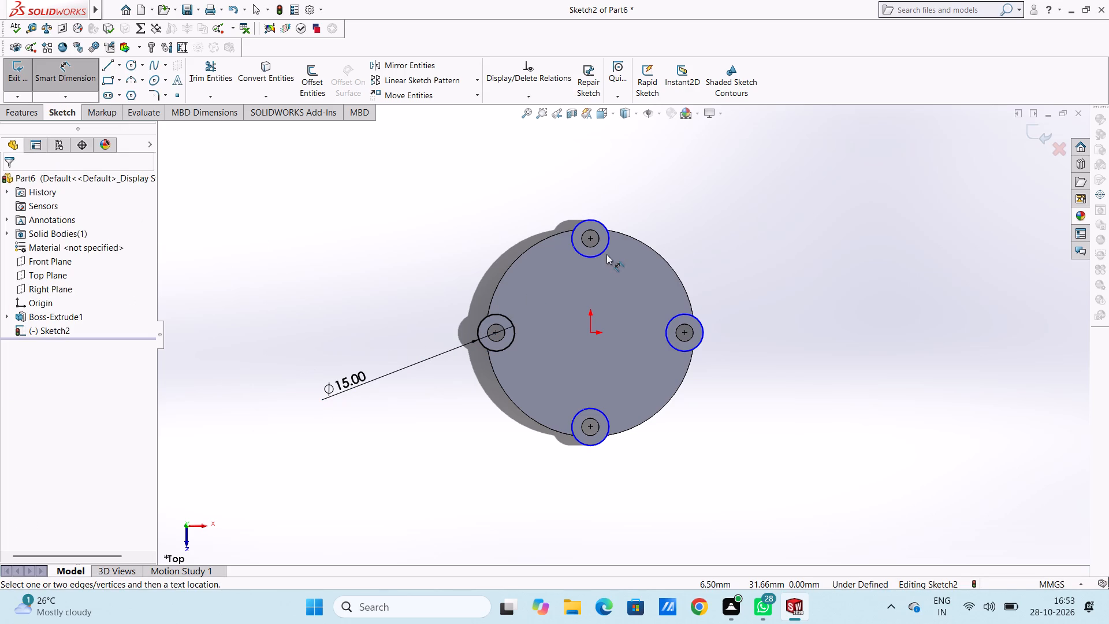
pyautogui.click(608, 251)
pyautogui.click(749, 188)
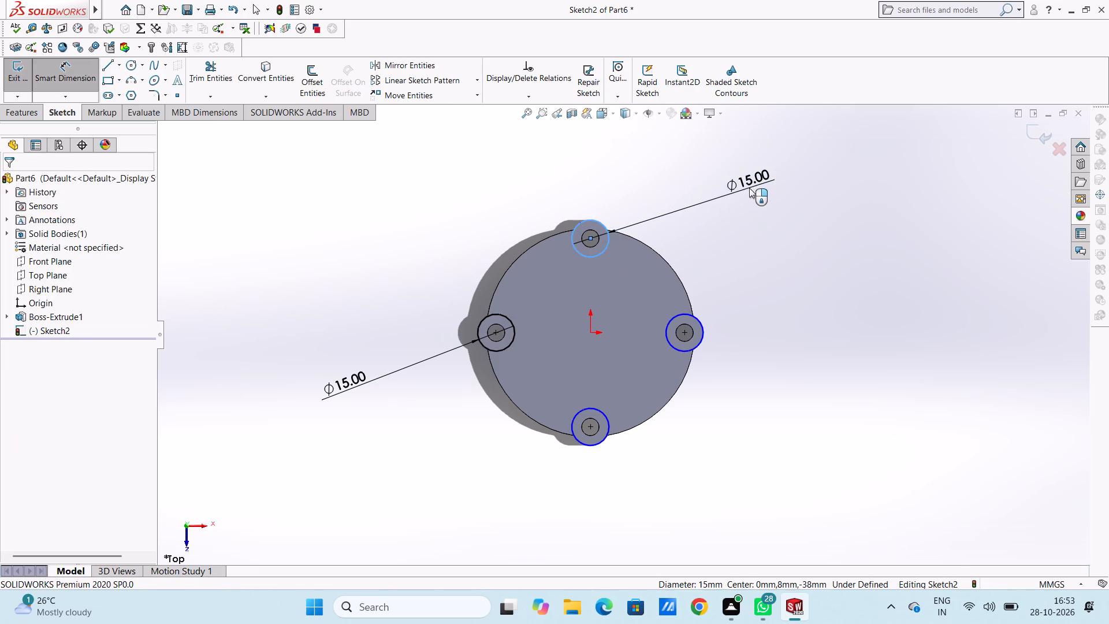
pyautogui.click(705, 171)
pyautogui.click(670, 176)
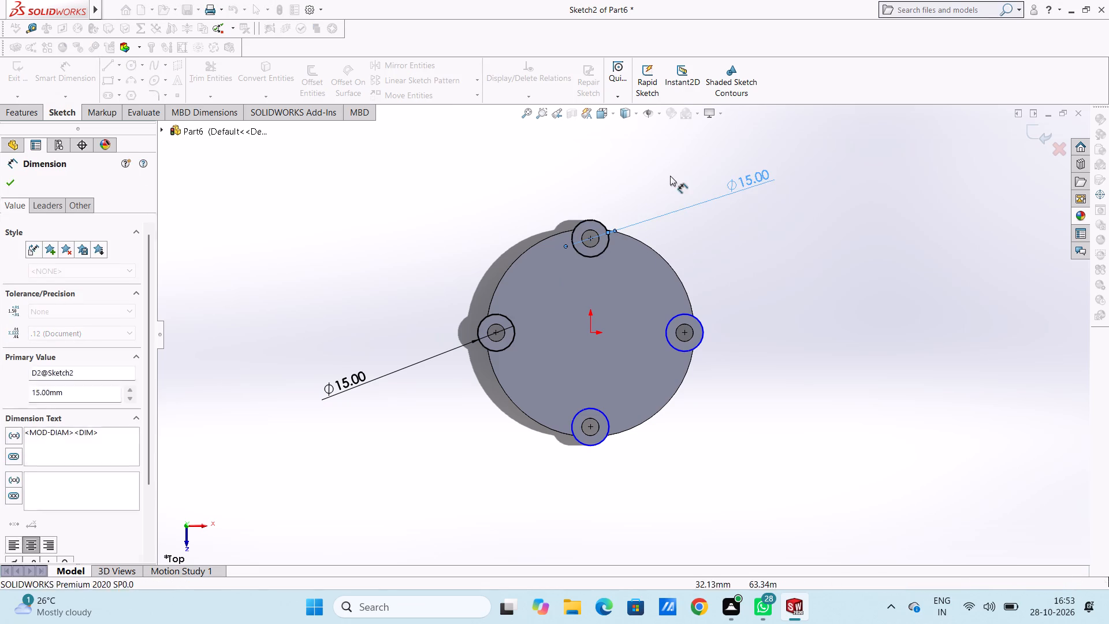
# Dimension the diameters of the right and bottom sketched boss circles, accepting the drawn values.
pyautogui.click(698, 318)
pyautogui.click(765, 246)
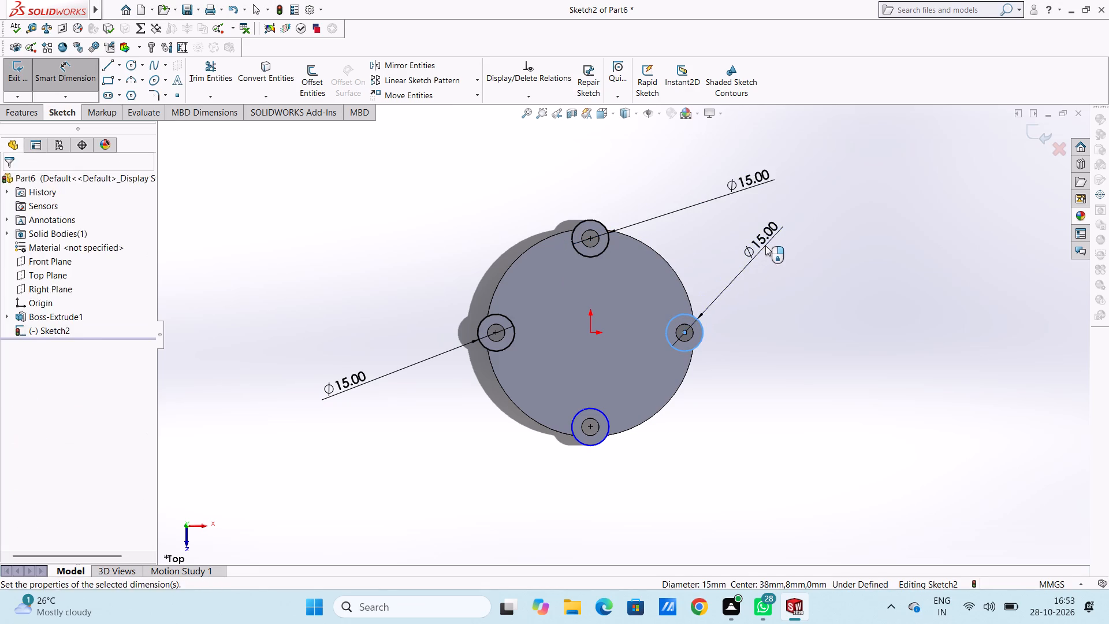
pyautogui.click(715, 235)
pyautogui.click(710, 235)
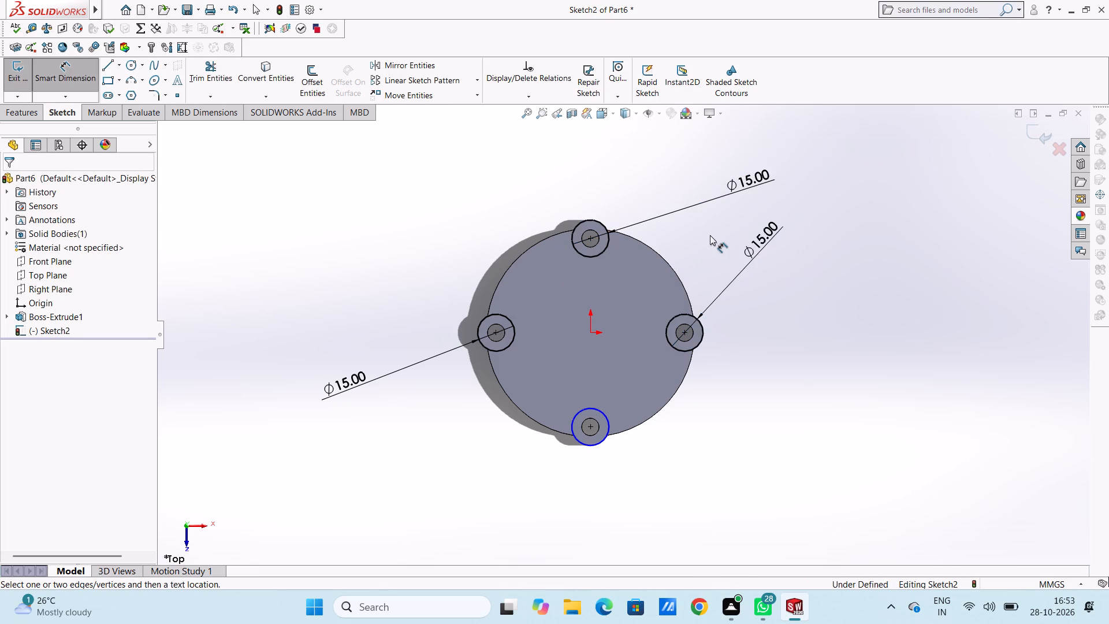
pyautogui.click(589, 445)
pyautogui.click(456, 492)
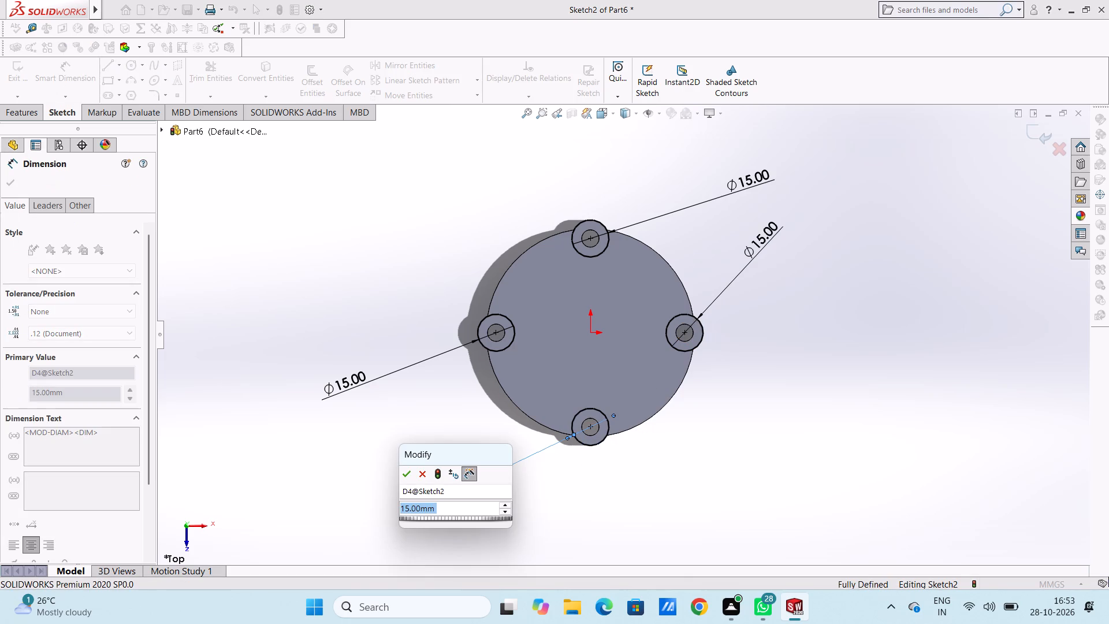
pyautogui.click(407, 469)
pyautogui.click(407, 469)
# Cut-extrude the four sketched boss circles as a blind cut 1 mm deep into the plate.
pyautogui.moveTo(495, 430); pyautogui.dragTo(494, 425, button='middle')
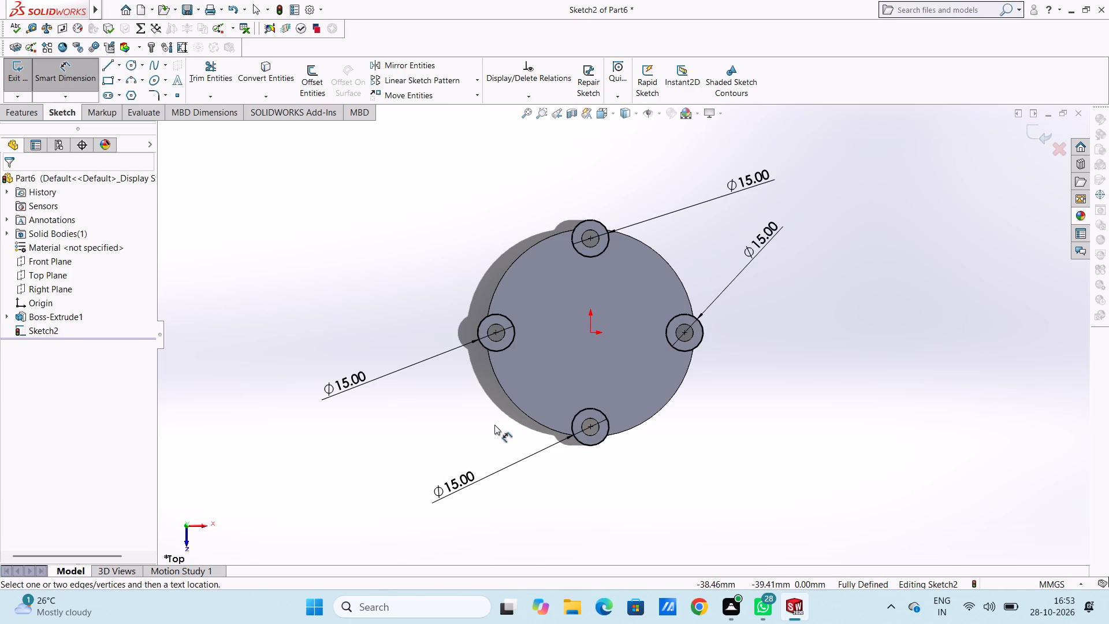
pyautogui.moveTo(494, 425); pyautogui.dragTo(467, 335, button='middle')
pyautogui.scroll(-2, 596, 320)
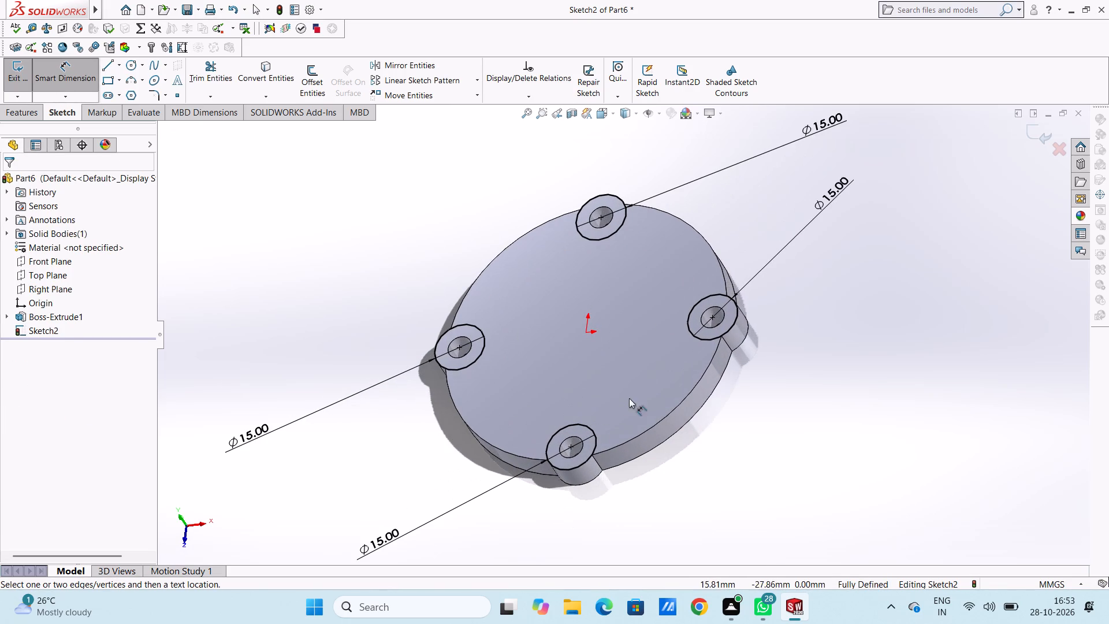
pyautogui.moveTo(539, 270); pyautogui.dragTo(531, 266, button='middle')
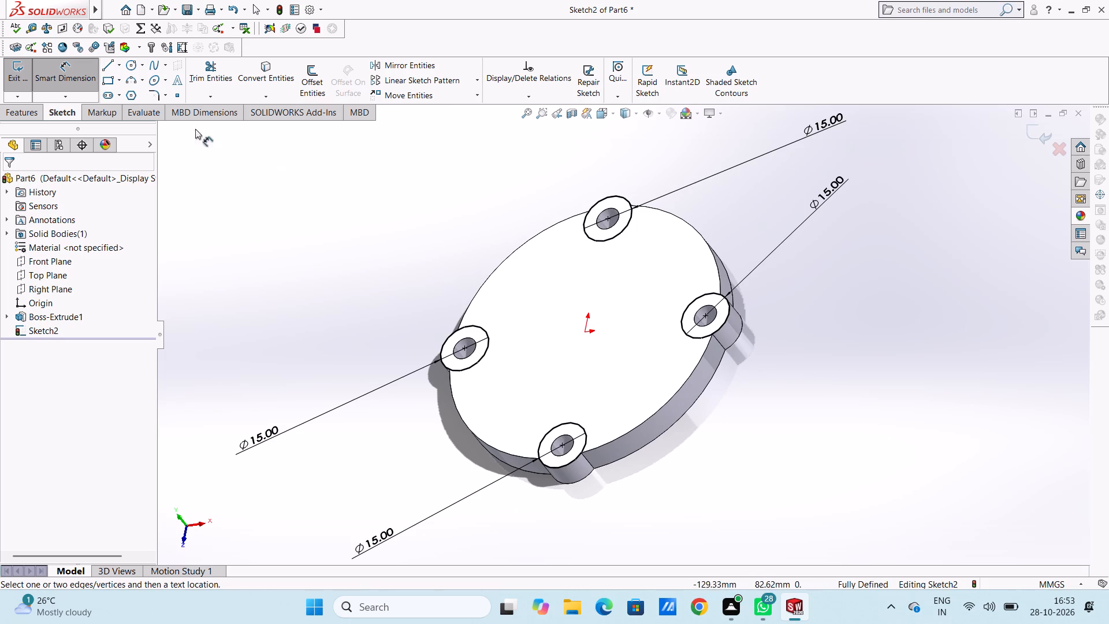
pyautogui.click(87, 79)
pyautogui.click(26, 120)
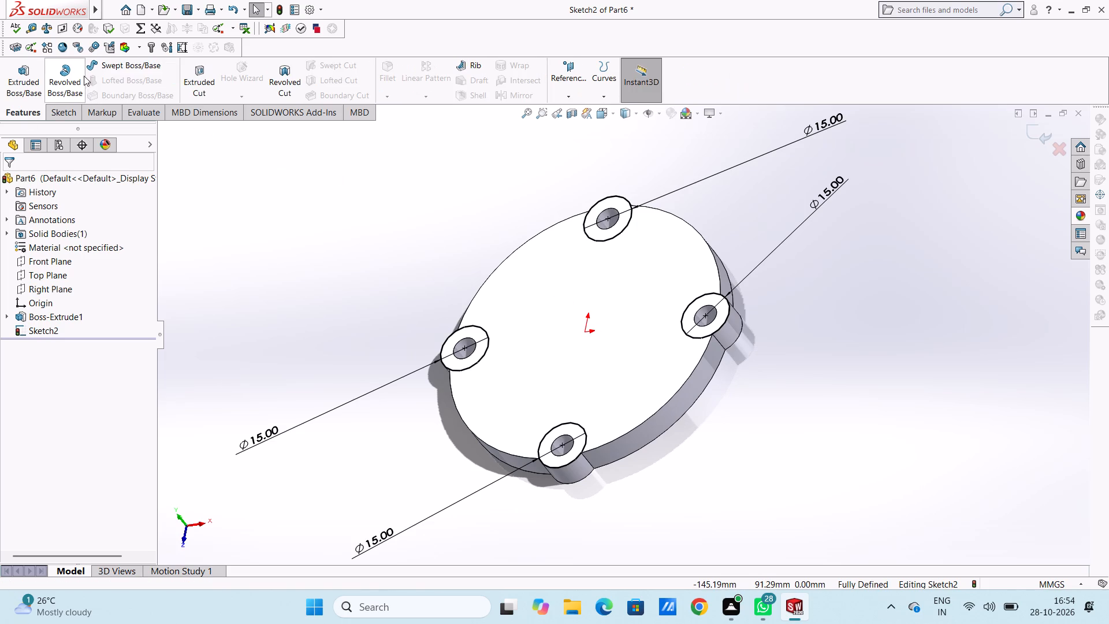
pyautogui.click(195, 86)
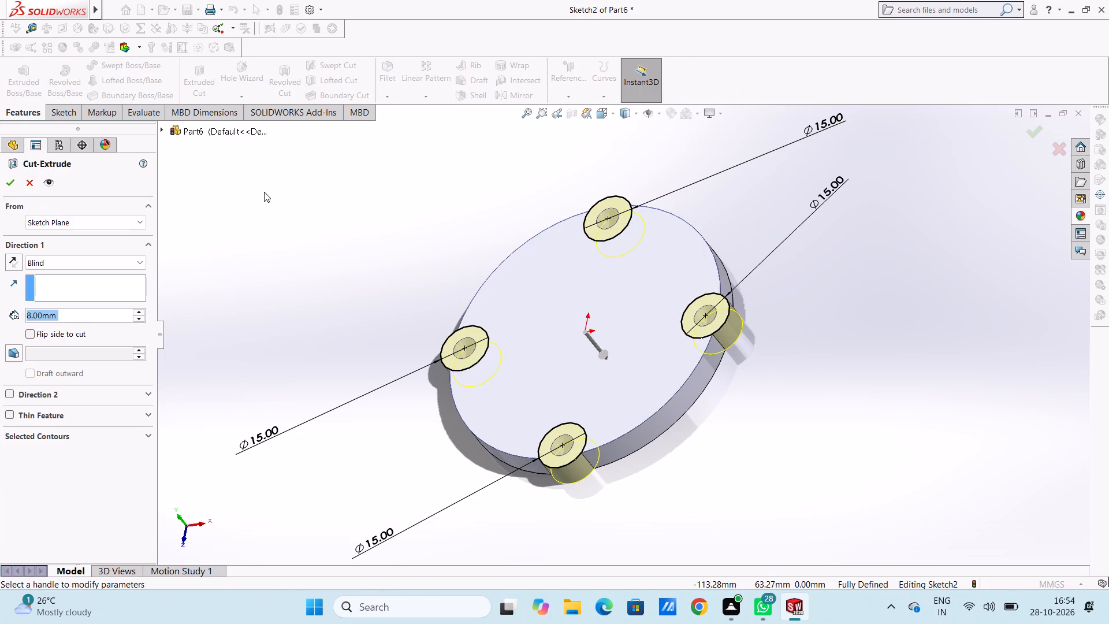
pyautogui.press('1')
pyautogui.press('Return')
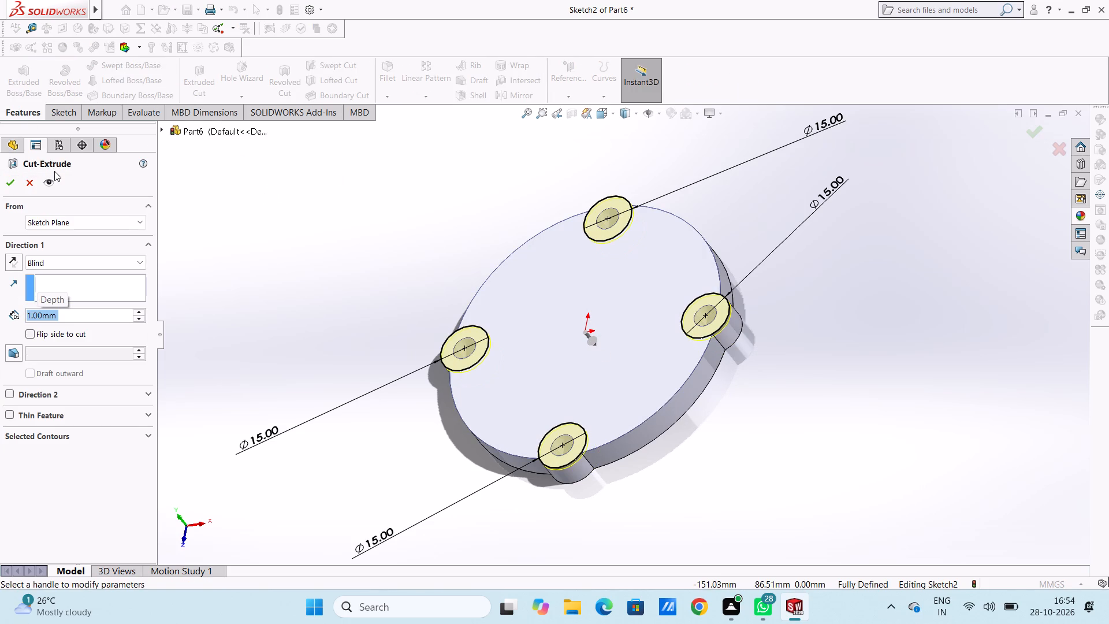
pyautogui.click(16, 188)
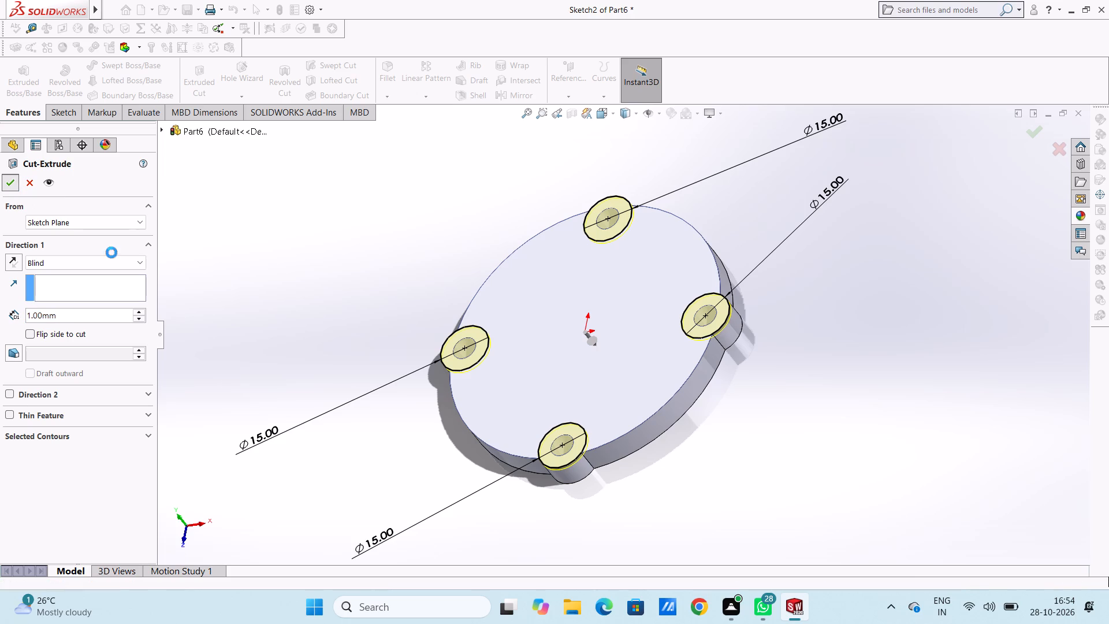
pyautogui.click(292, 324)
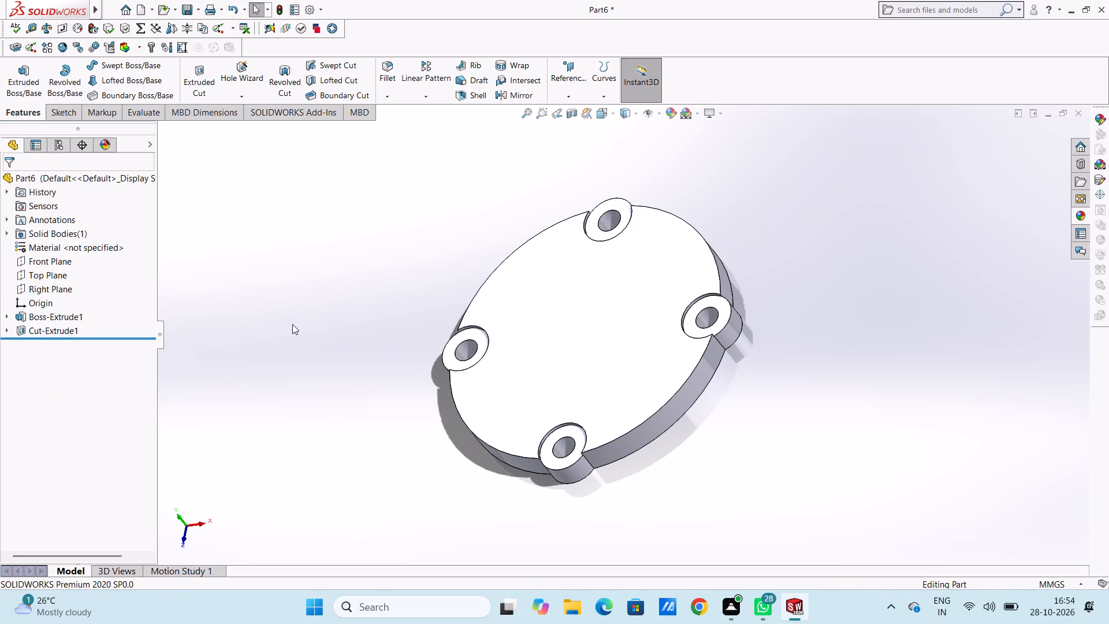
# Fillet the four outer arc edges of the plate's upper face between the bosses with a 1.5 mm symmetric radius.
pyautogui.middleClick(388, 437)
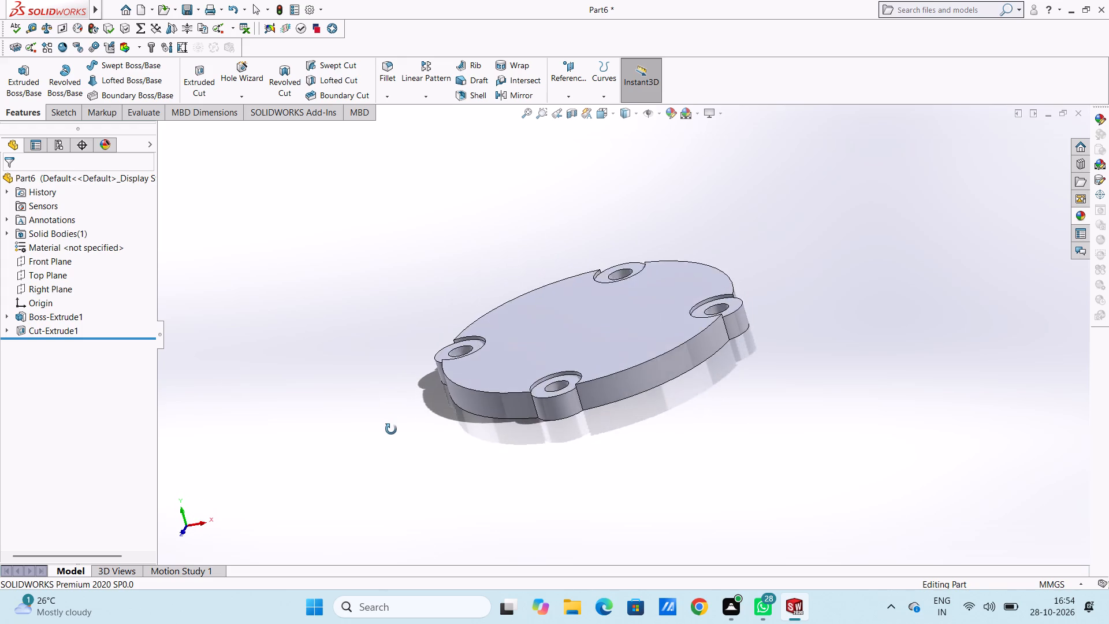
pyautogui.scroll(-1, 810, 347)
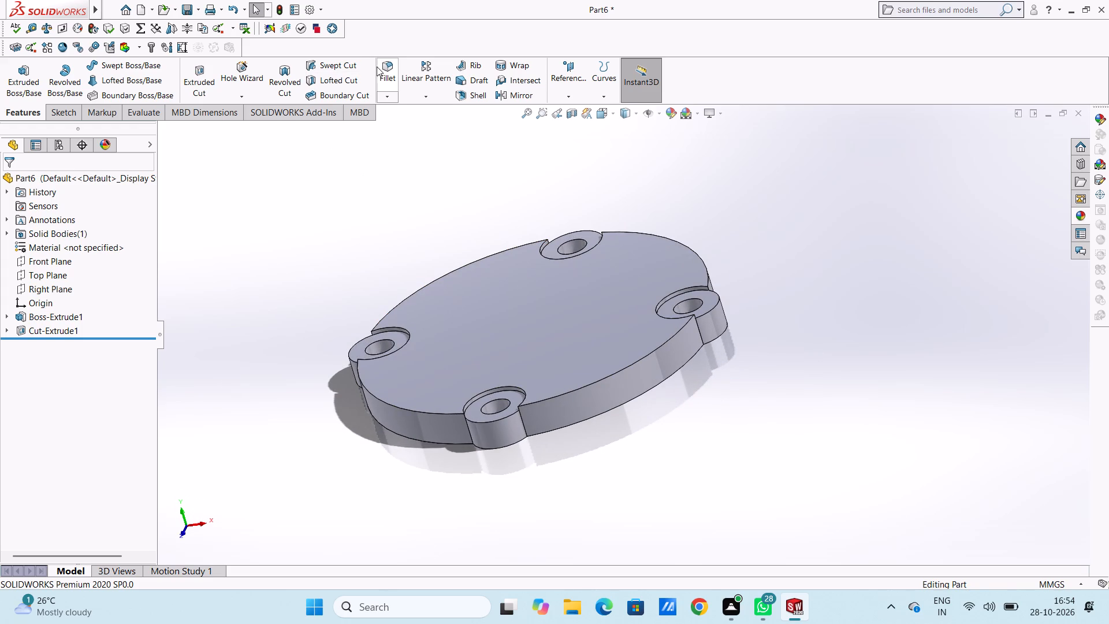
pyautogui.click(377, 66)
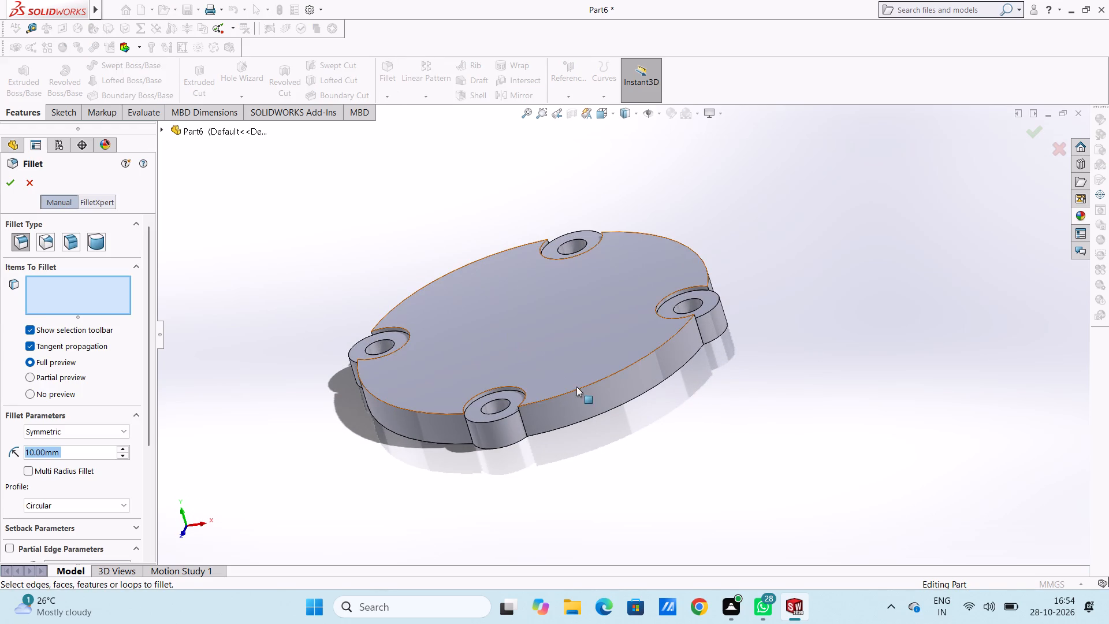
pyautogui.click(581, 391)
pyautogui.click(582, 391)
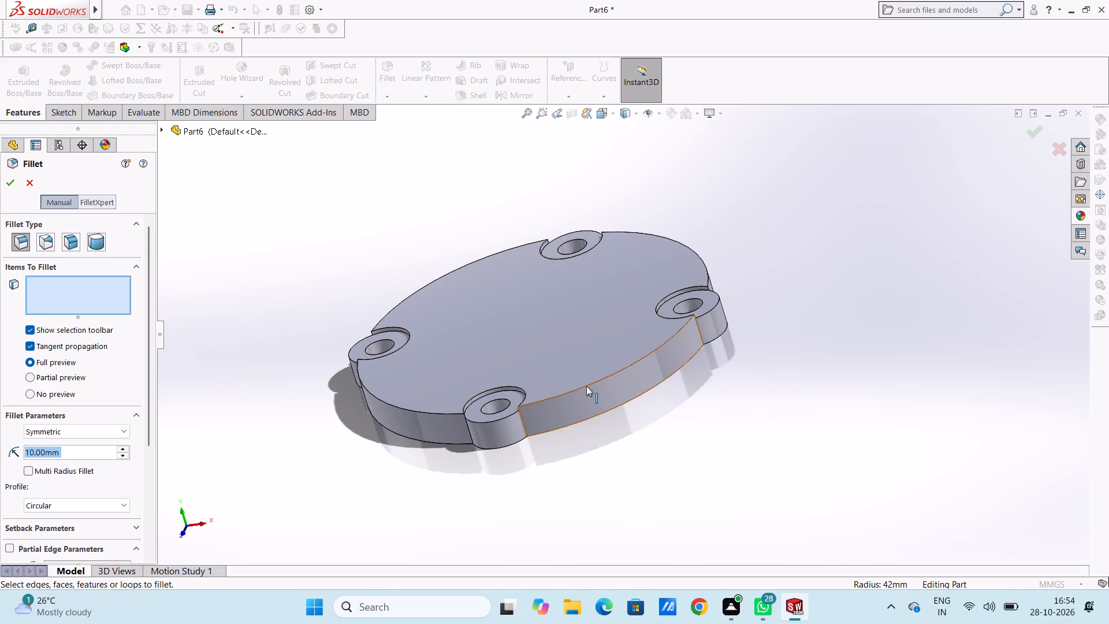
pyautogui.click(587, 385)
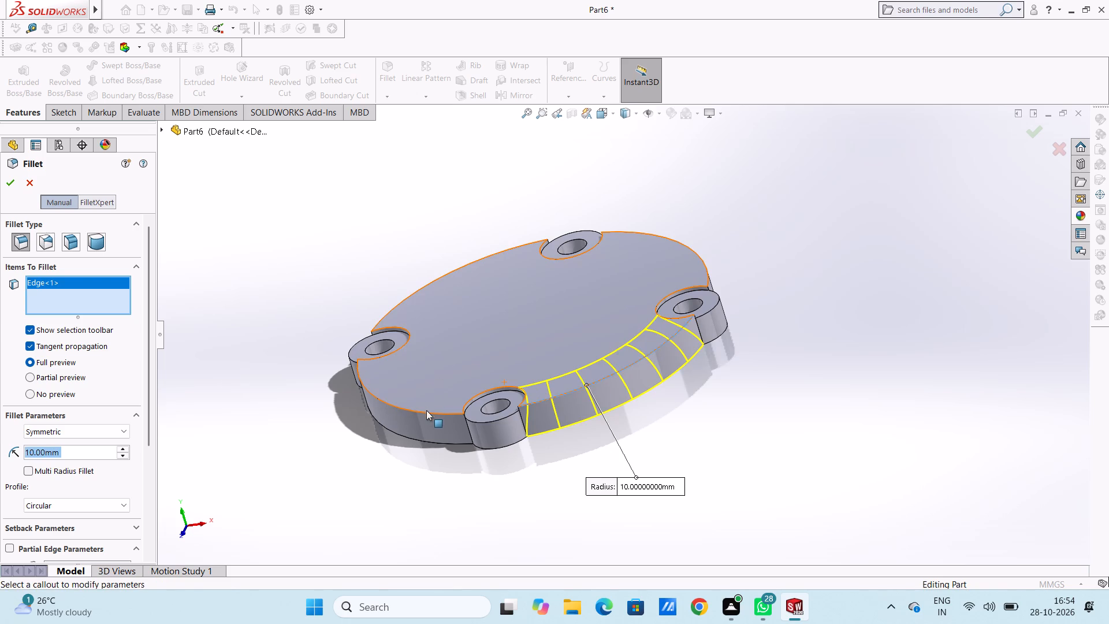
pyautogui.click(428, 413)
pyautogui.click(418, 290)
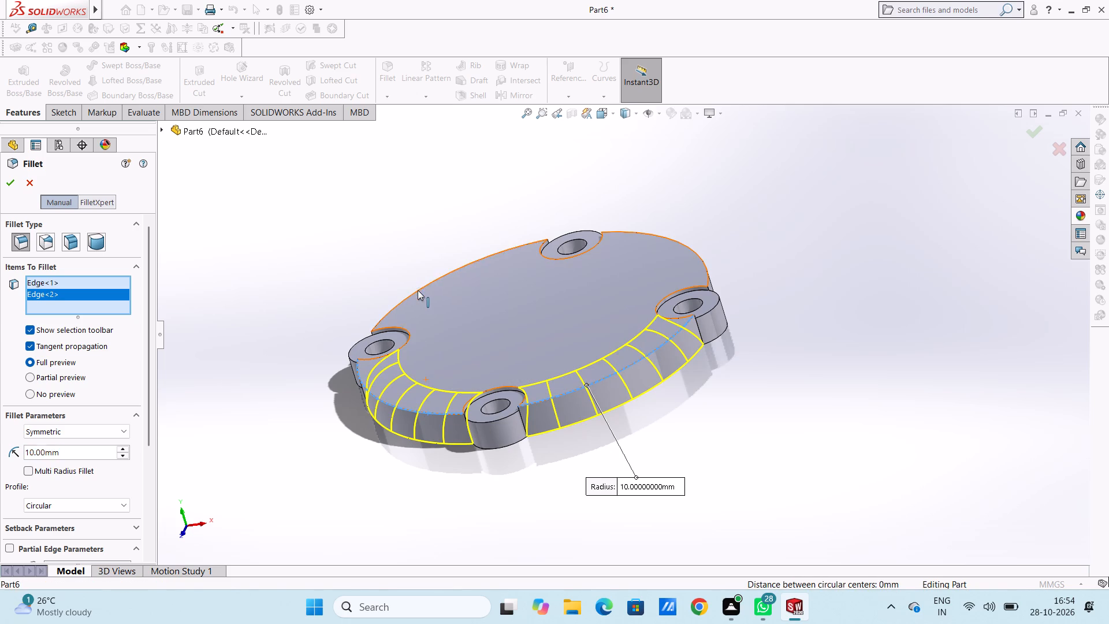
pyautogui.click(669, 239)
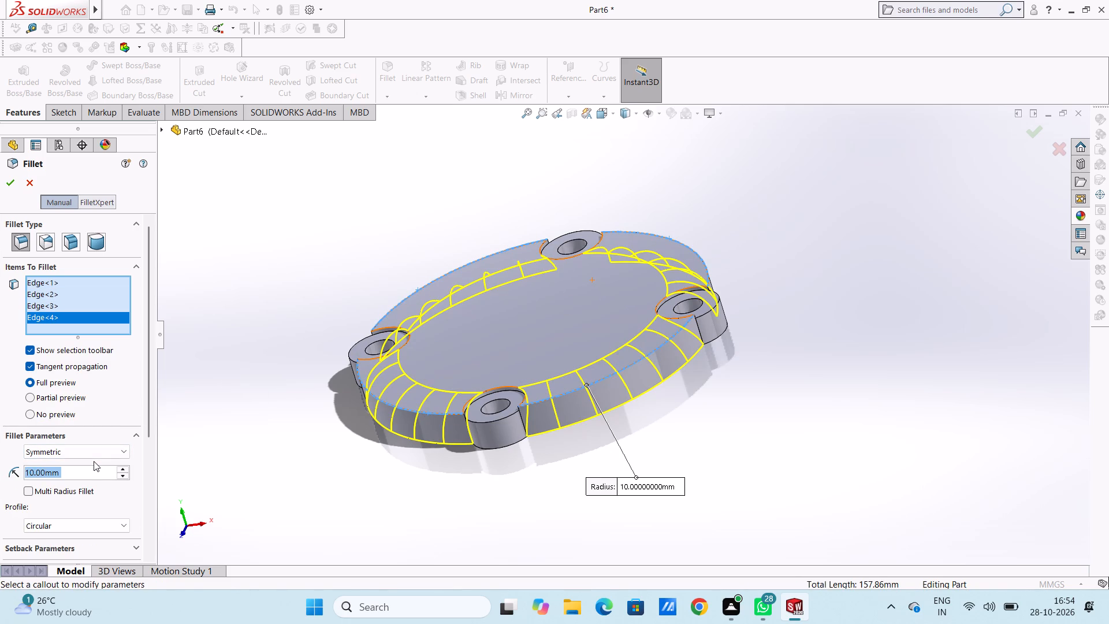
pyautogui.press('1')
pyautogui.press('Return')
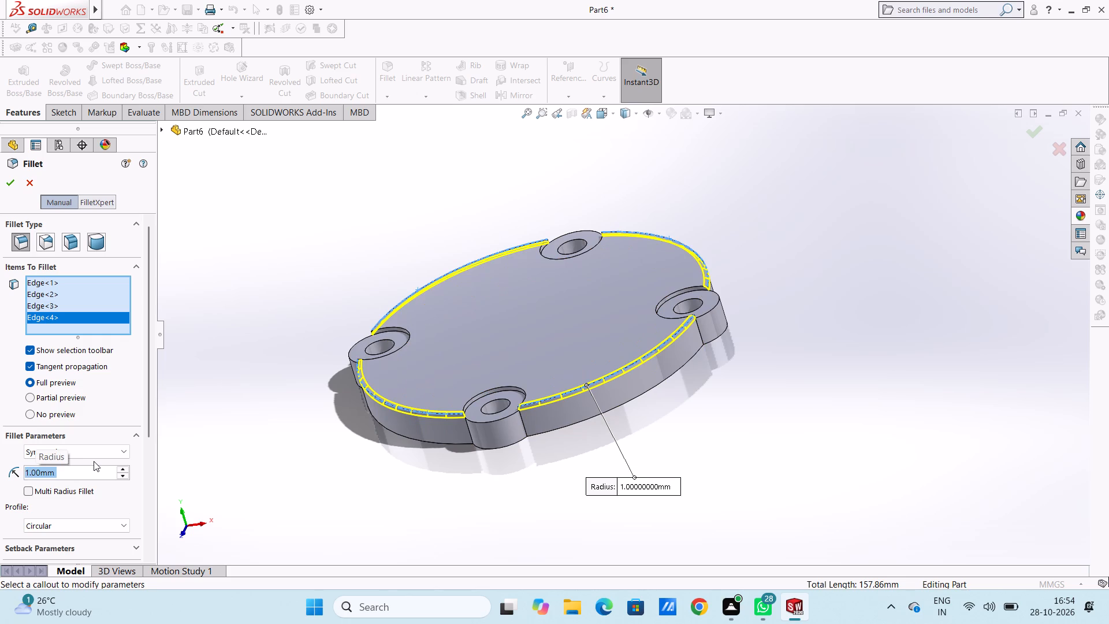
pyautogui.press('2')
pyautogui.press('Return')
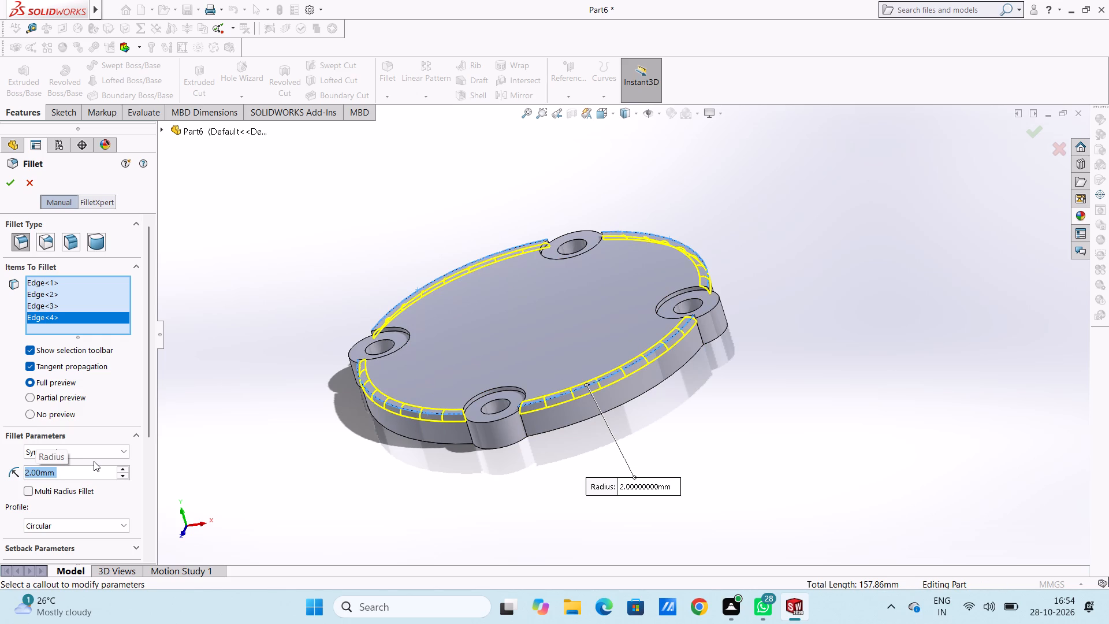
pyautogui.press('1')
pyautogui.press('Return')
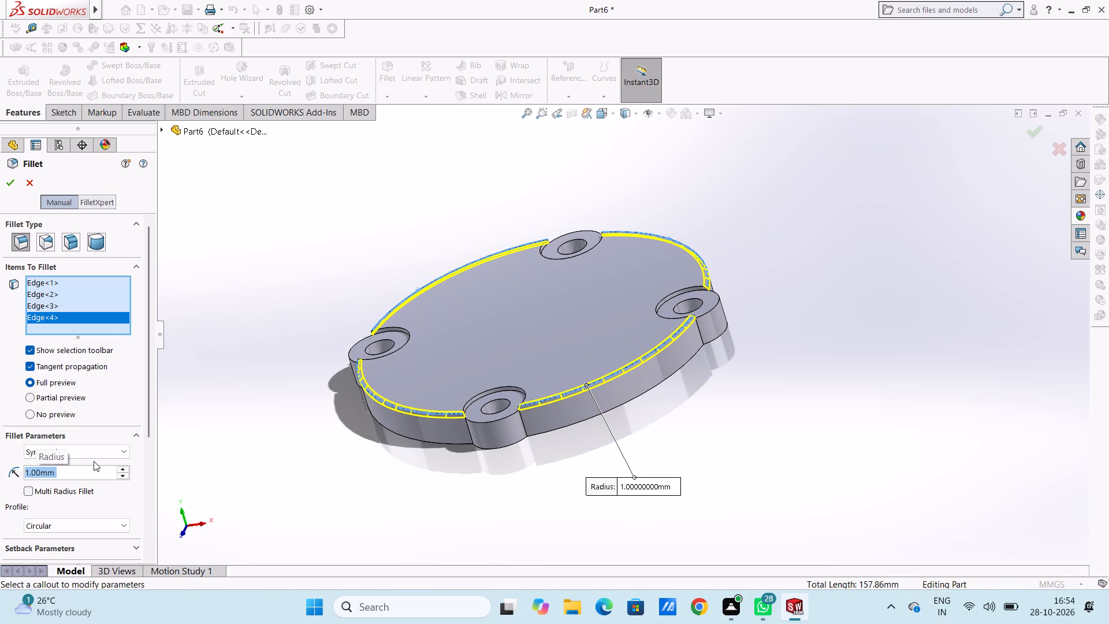
pyautogui.write('1.5')
pyautogui.press('Return')
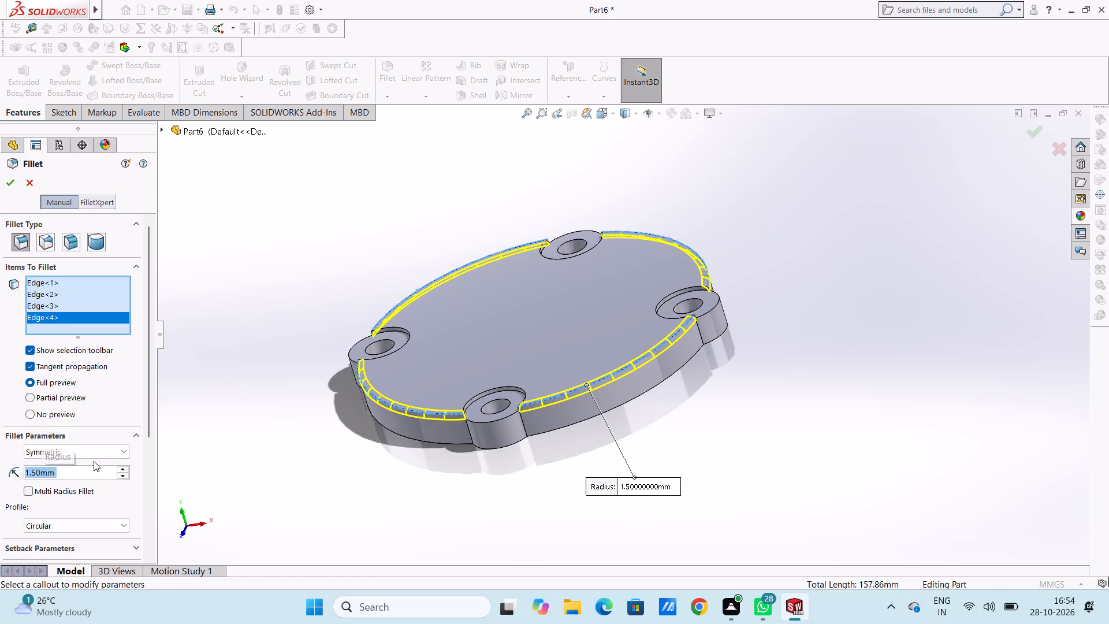
pyautogui.click(5, 187)
# Start a new sketch on the plate's upper face, viewed from the top.
pyautogui.scroll(2, 256, 242)
pyautogui.moveTo(276, 299); pyautogui.dragTo(280, 311)
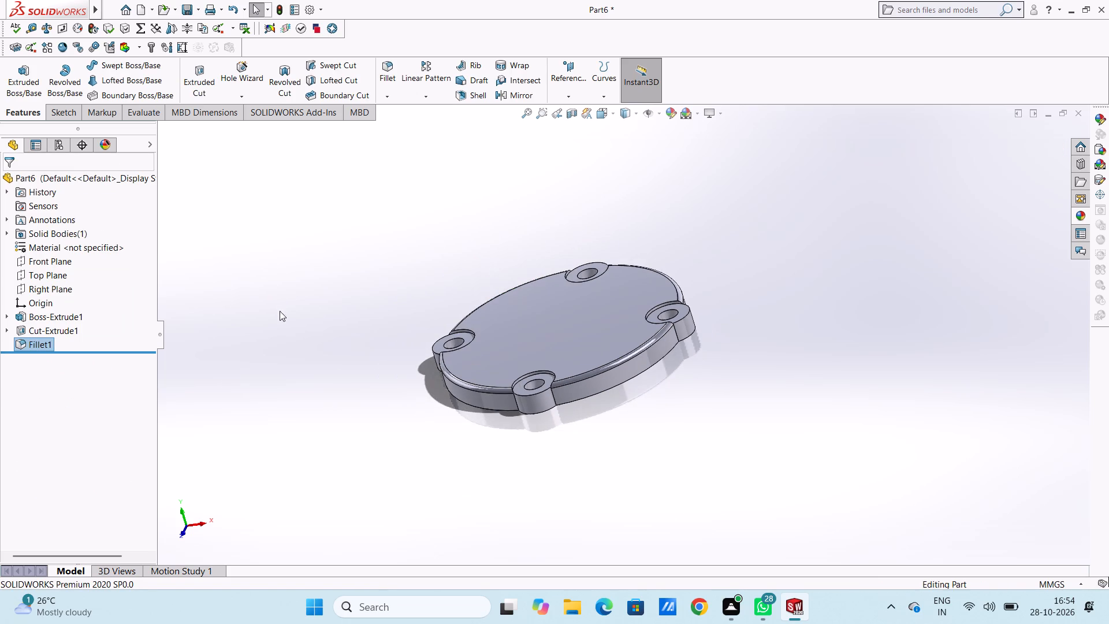
pyautogui.moveTo(280, 311); pyautogui.dragTo(280, 310)
pyautogui.moveTo(300, 272); pyautogui.dragTo(348, 305, button='middle')
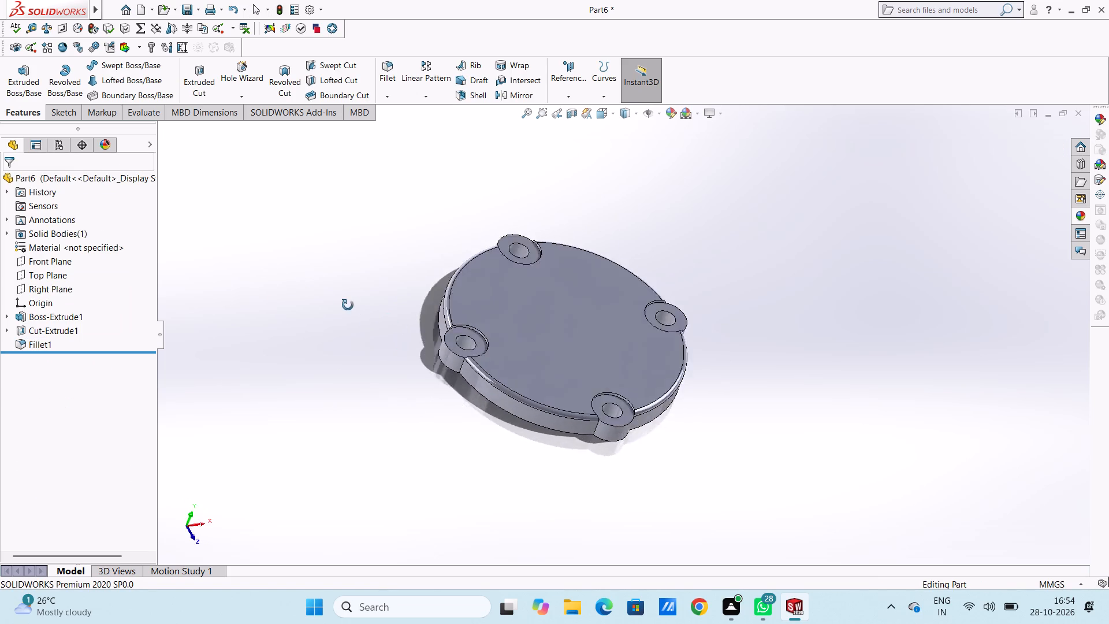
pyautogui.moveTo(348, 305); pyautogui.dragTo(313, 264, button='middle')
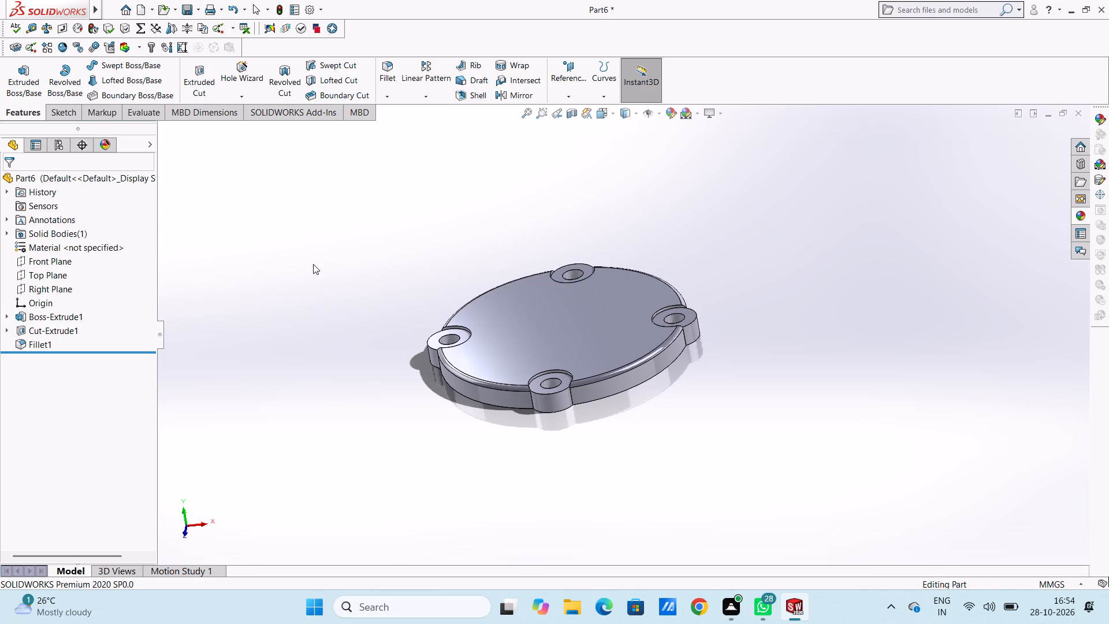
pyautogui.hotkey('ctrl', '7')
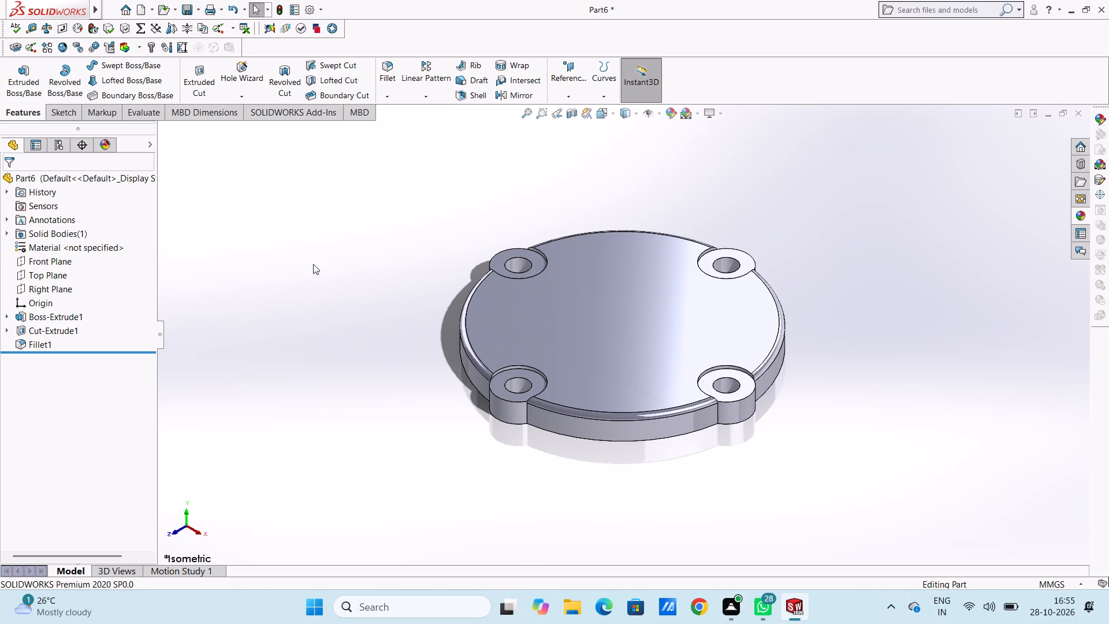
pyautogui.hotkey('ctrl', '5')
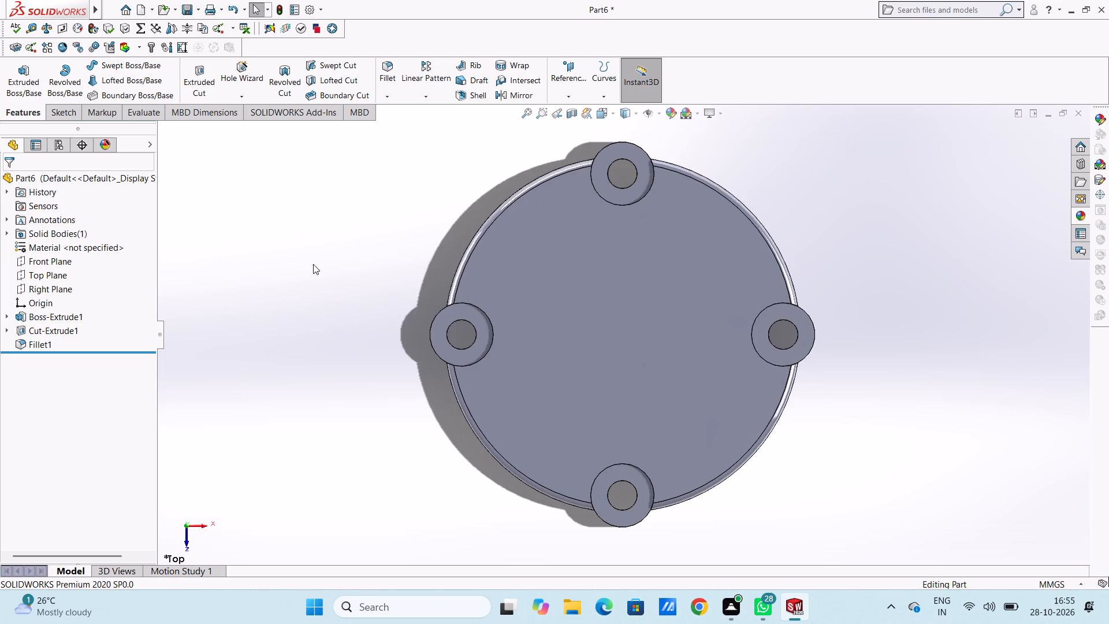
pyautogui.scroll(3, 627, 452)
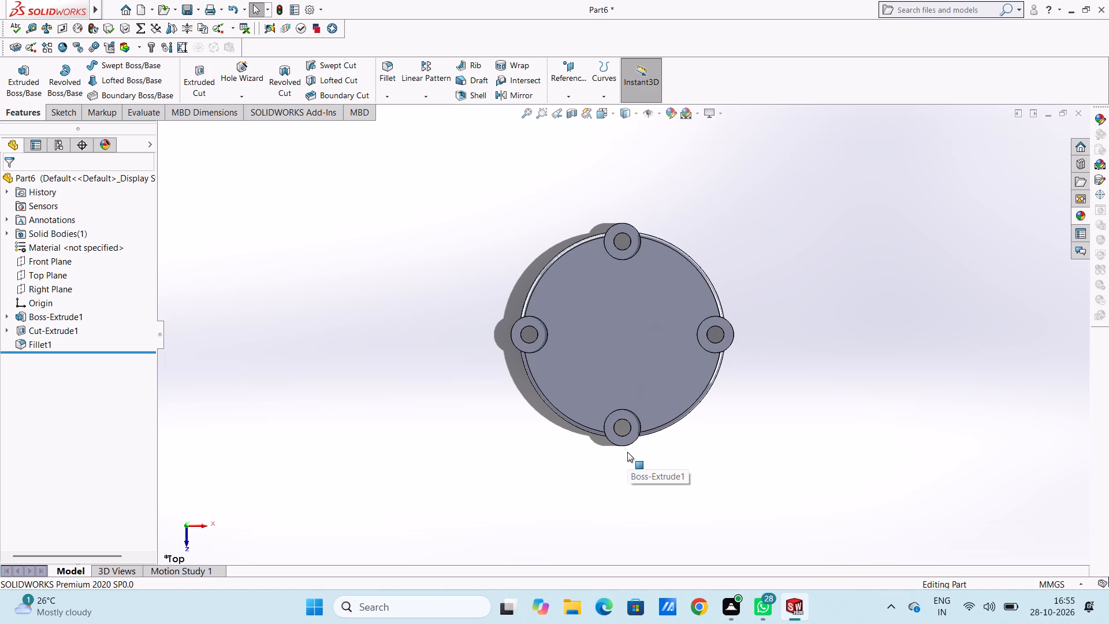
pyautogui.click(600, 349)
pyautogui.click(656, 314)
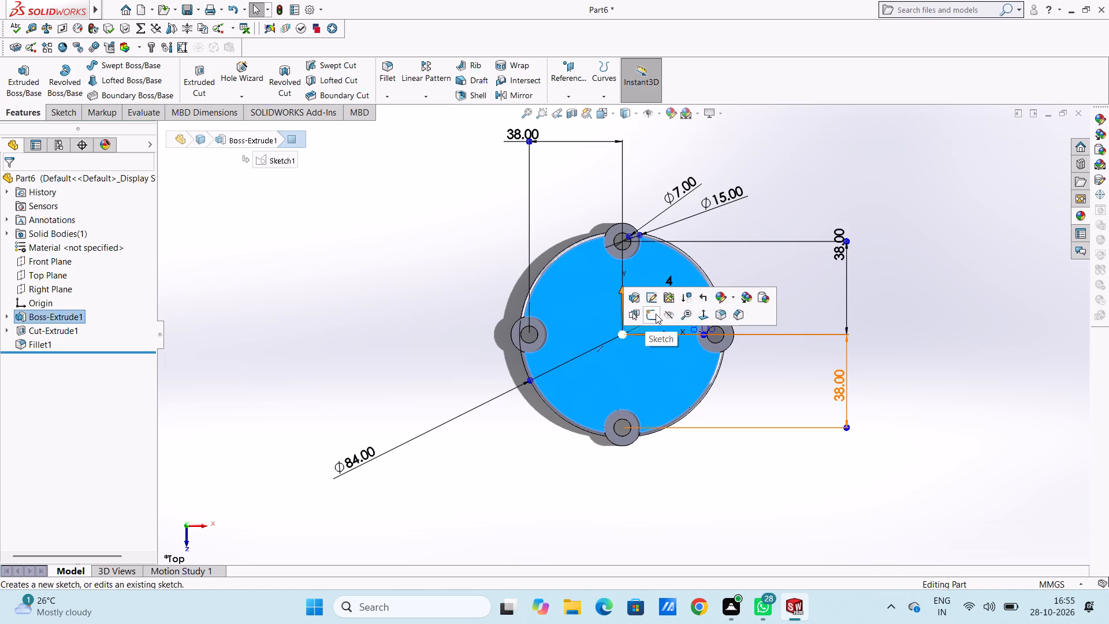
pyautogui.click(423, 302)
# Sketch a circle of 30 mm radius centred on the origin.
pyautogui.click(127, 66)
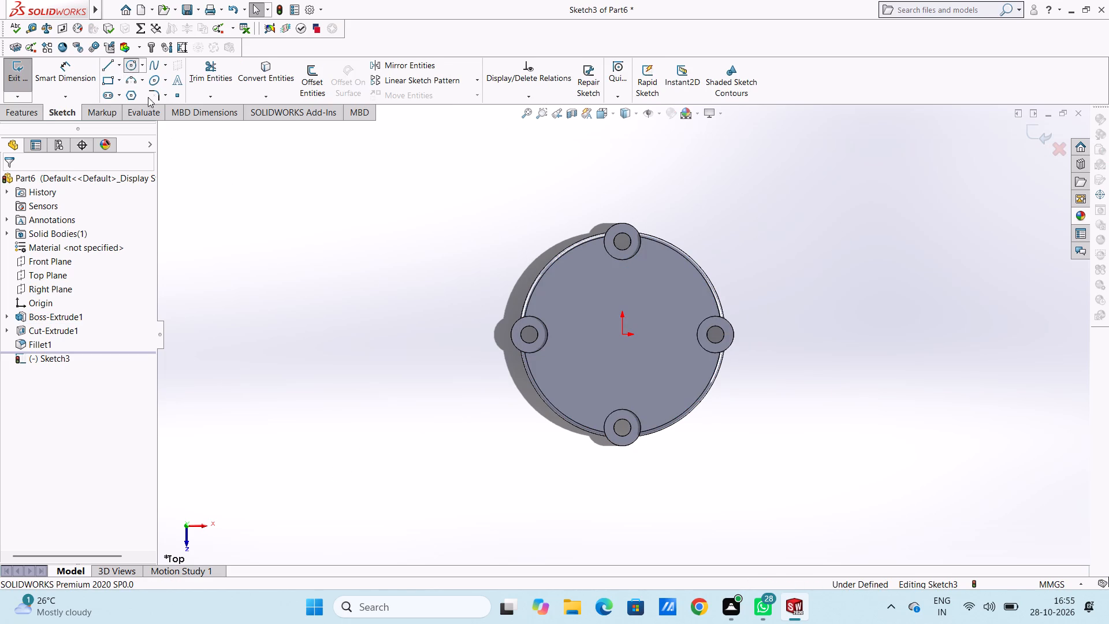
pyautogui.click(622, 332)
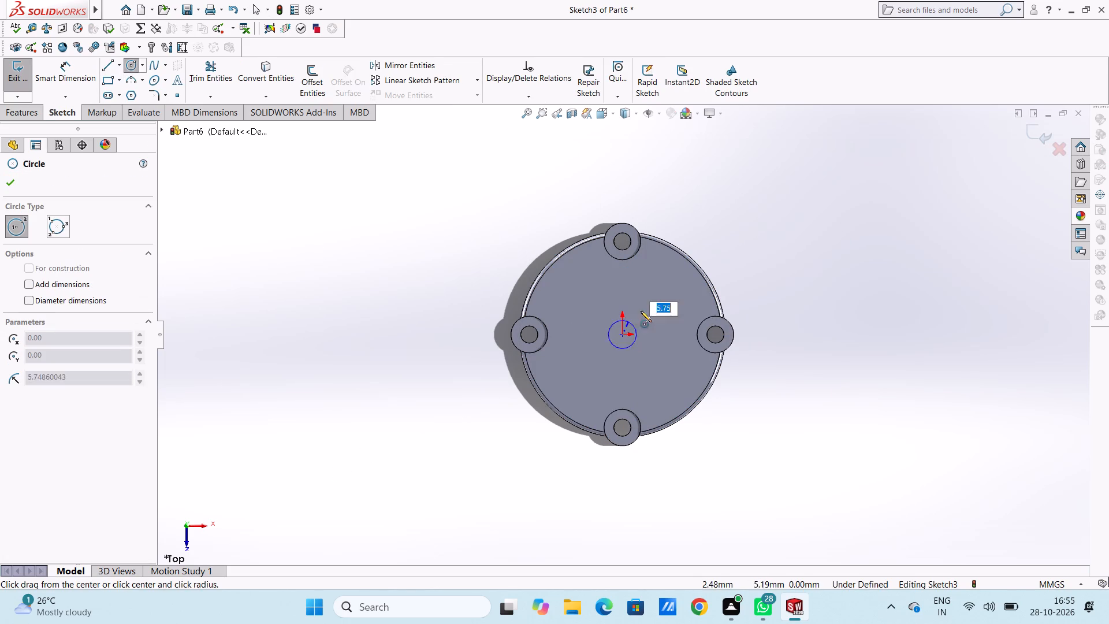
pyautogui.write('30')
pyautogui.press('Return')
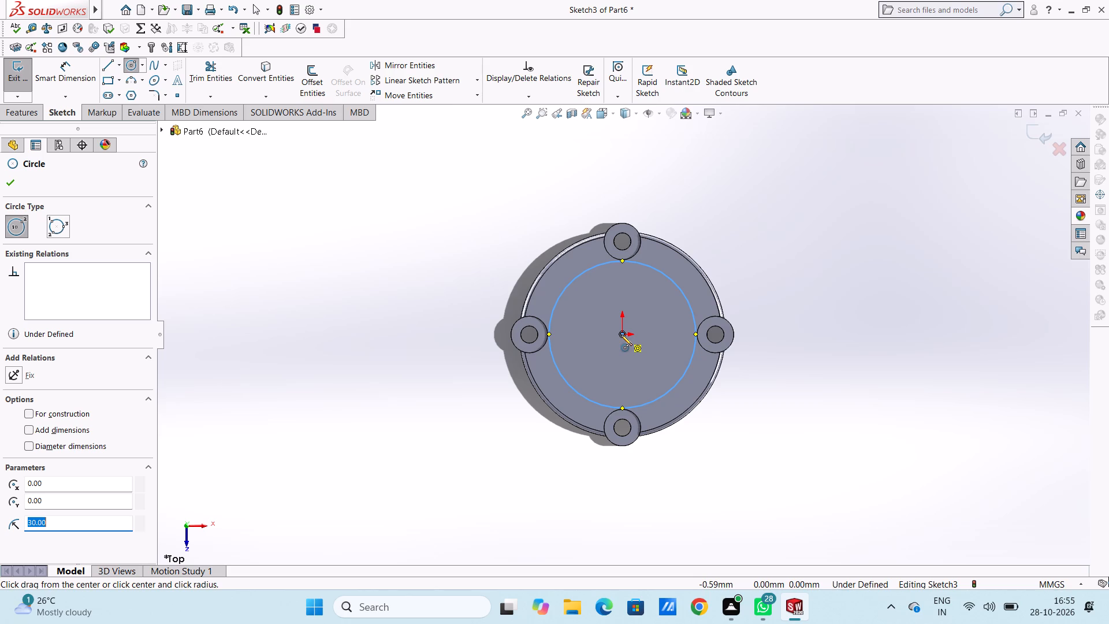
pyautogui.click(9, 184)
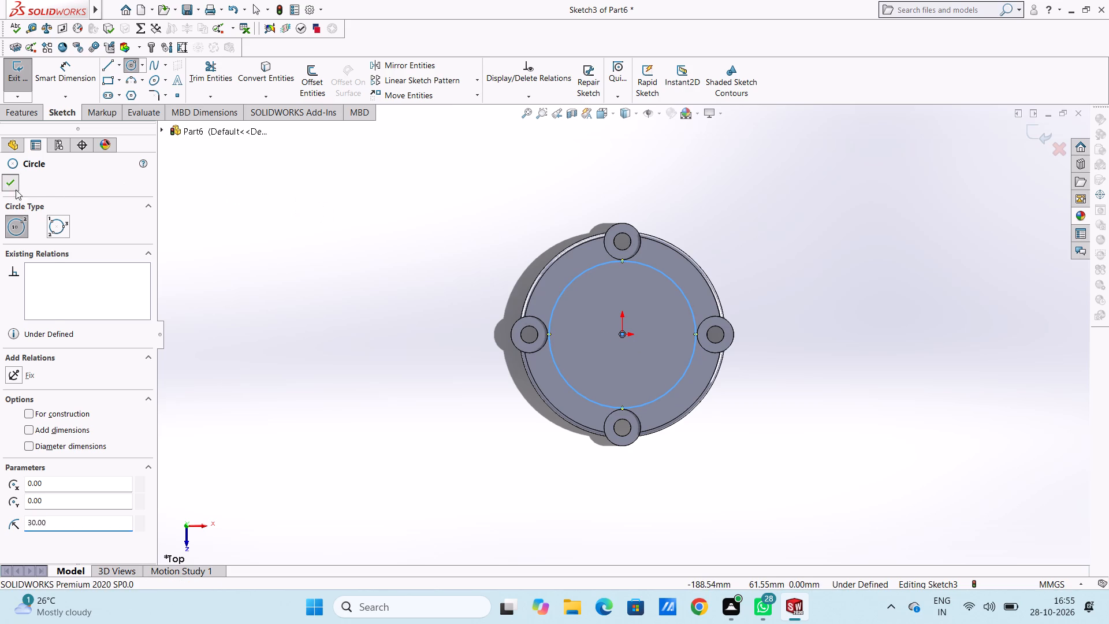
pyautogui.click(244, 246)
# Add a 60 mm diameter dimension to the origin-centred circle on the plate's upper face.
pyautogui.click(83, 73)
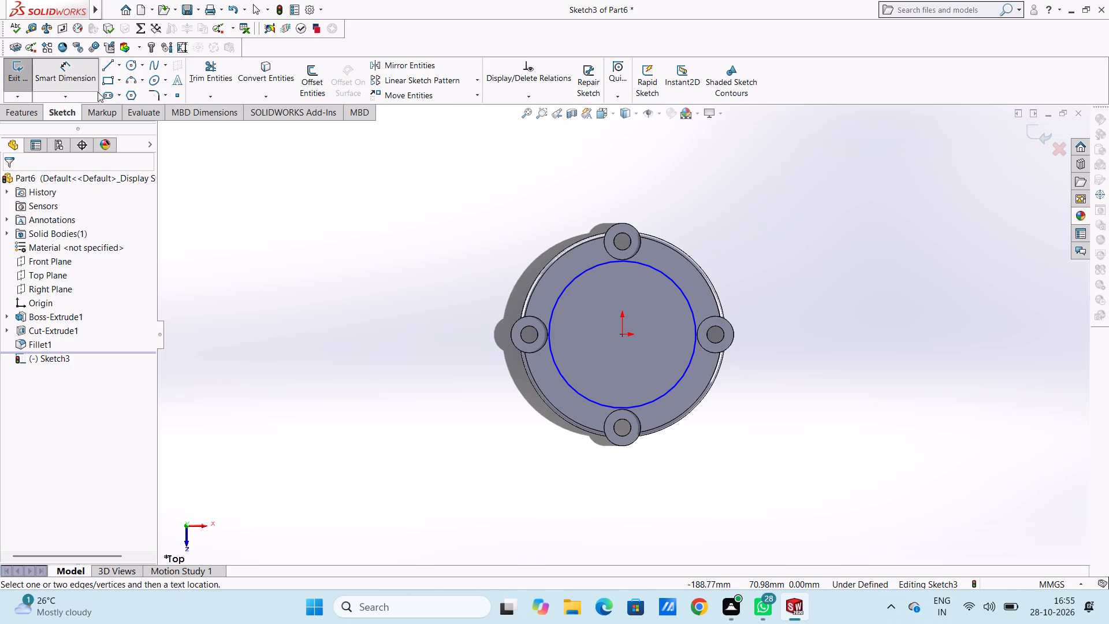
pyautogui.click(555, 356)
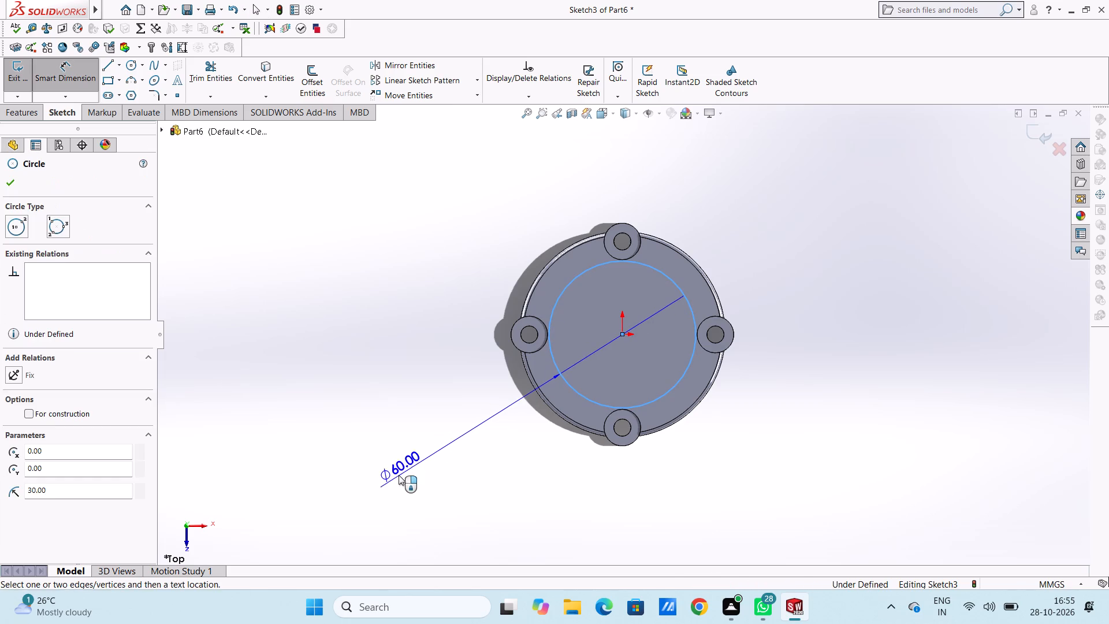
pyautogui.click(399, 475)
pyautogui.click(352, 454)
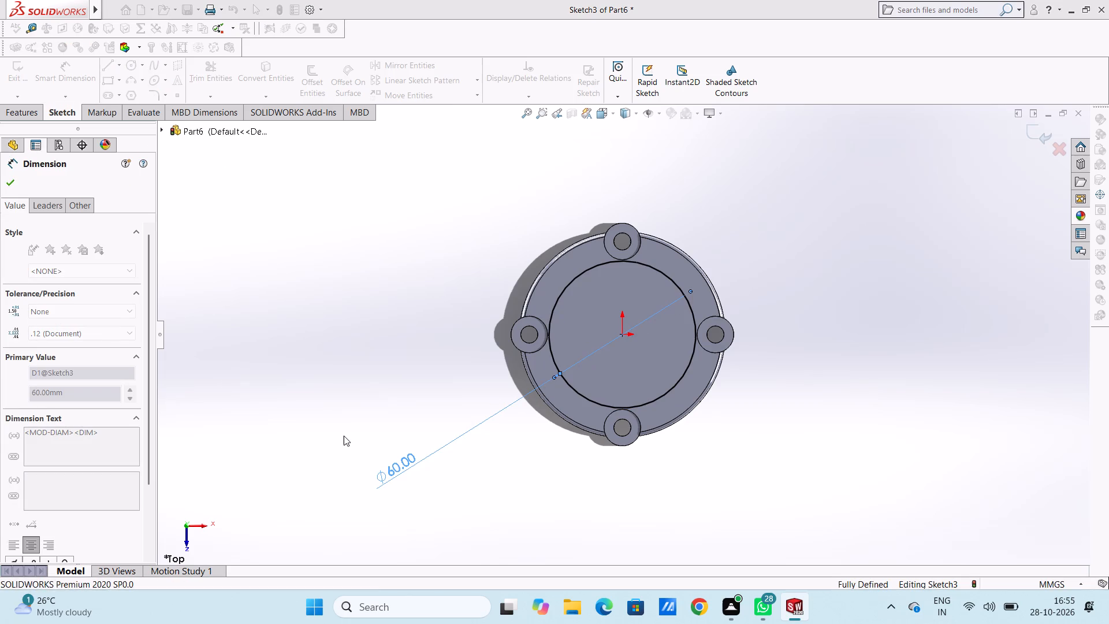
pyautogui.click(344, 436)
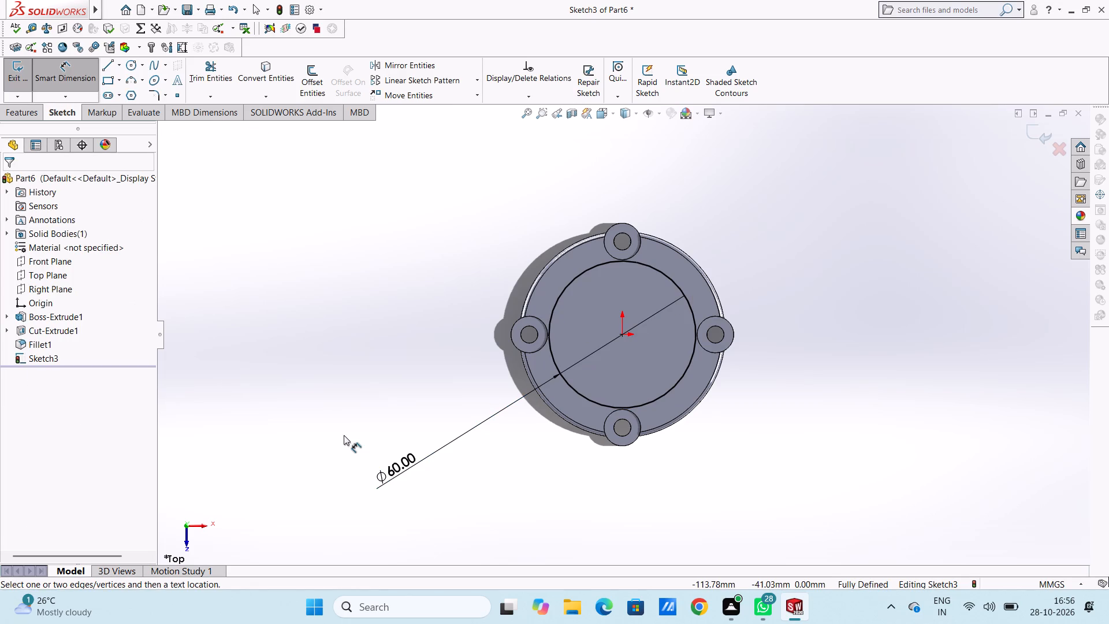
# Boss-extrude the 60 mm circle as a blind extrusion 12 mm upward, merged with the plate.
pyautogui.moveTo(461, 448); pyautogui.dragTo(457, 444, button='middle')
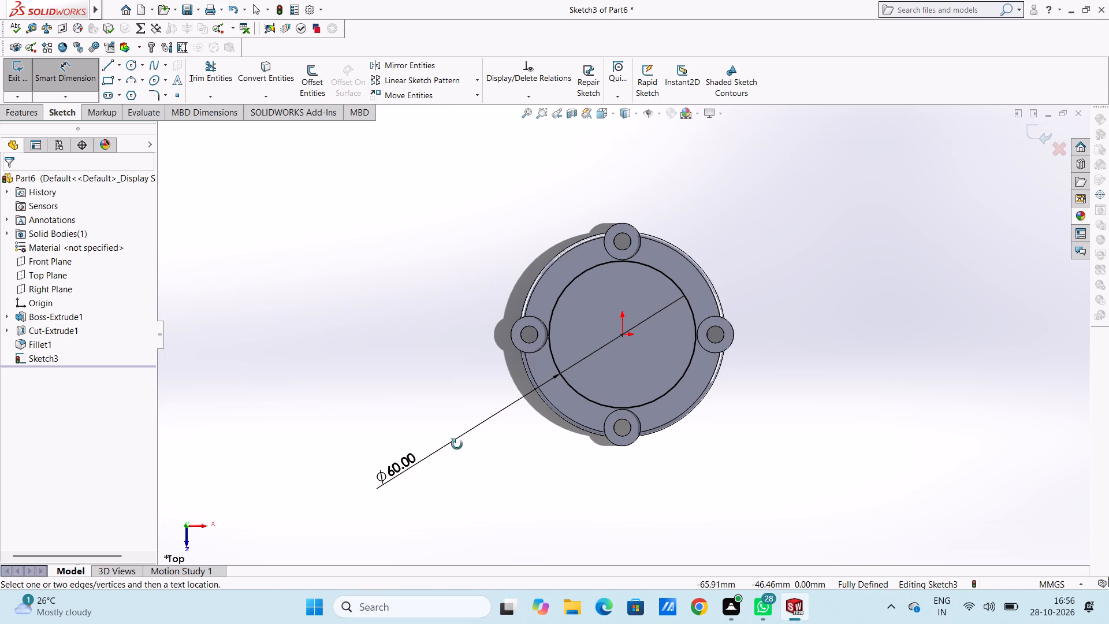
pyautogui.moveTo(457, 444); pyautogui.dragTo(407, 332, button='middle')
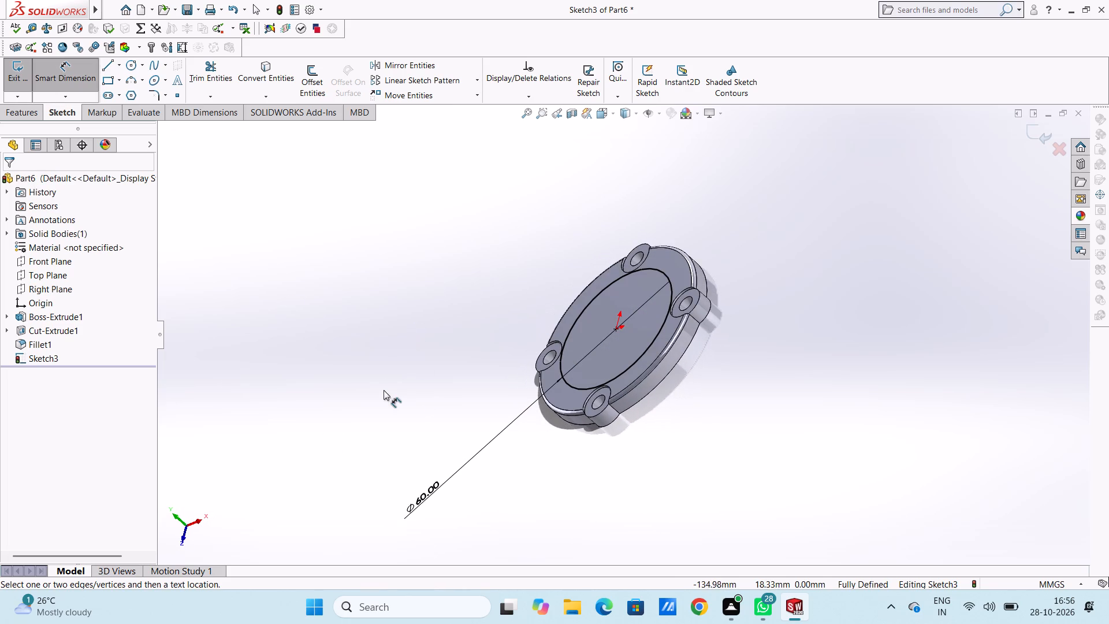
pyautogui.click(66, 75)
pyautogui.click(23, 119)
pyautogui.click(24, 89)
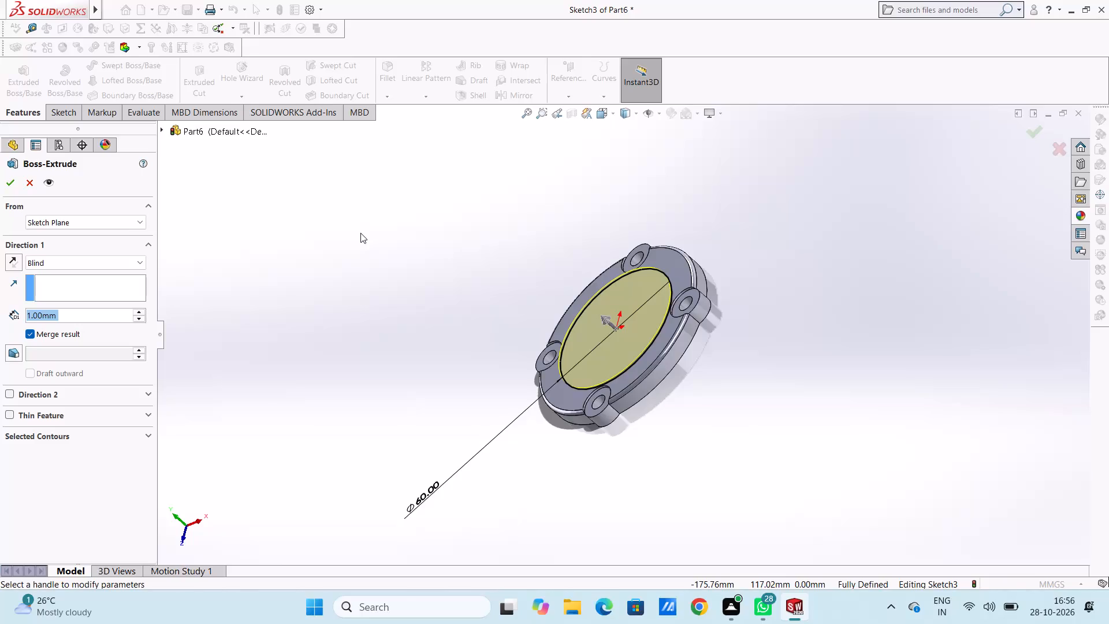
pyautogui.write('12')
pyautogui.press('Return')
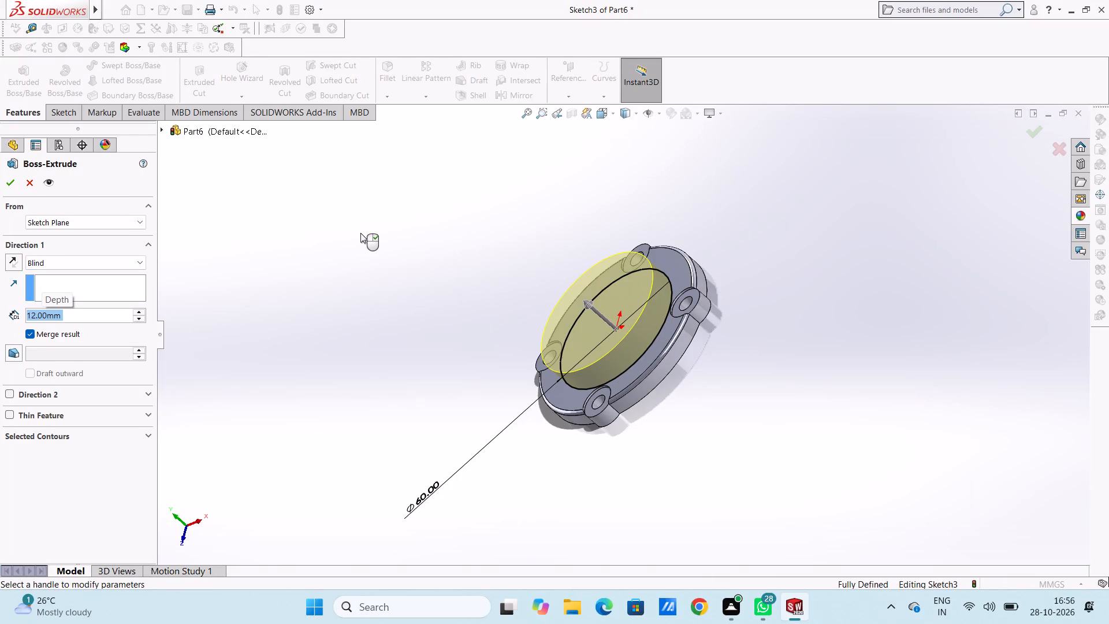
pyautogui.click(10, 185)
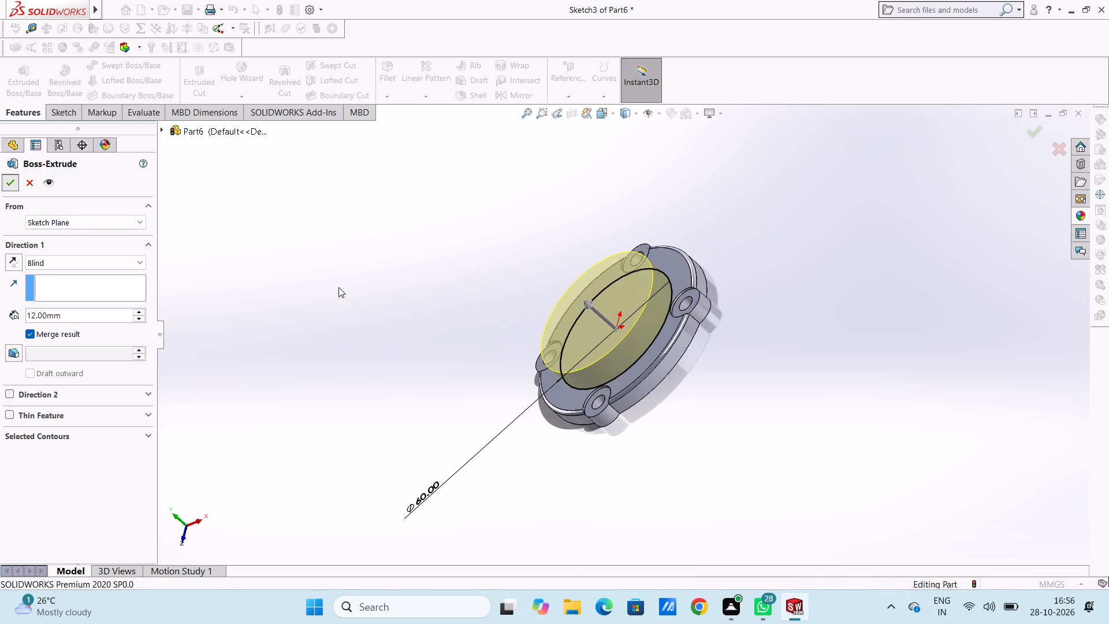
pyautogui.click(352, 308)
# Fillet the circular edge where the 60 mm boss meets the plate with a 1.5 mm symmetric radius.
pyautogui.moveTo(377, 355); pyautogui.dragTo(397, 256, button='middle')
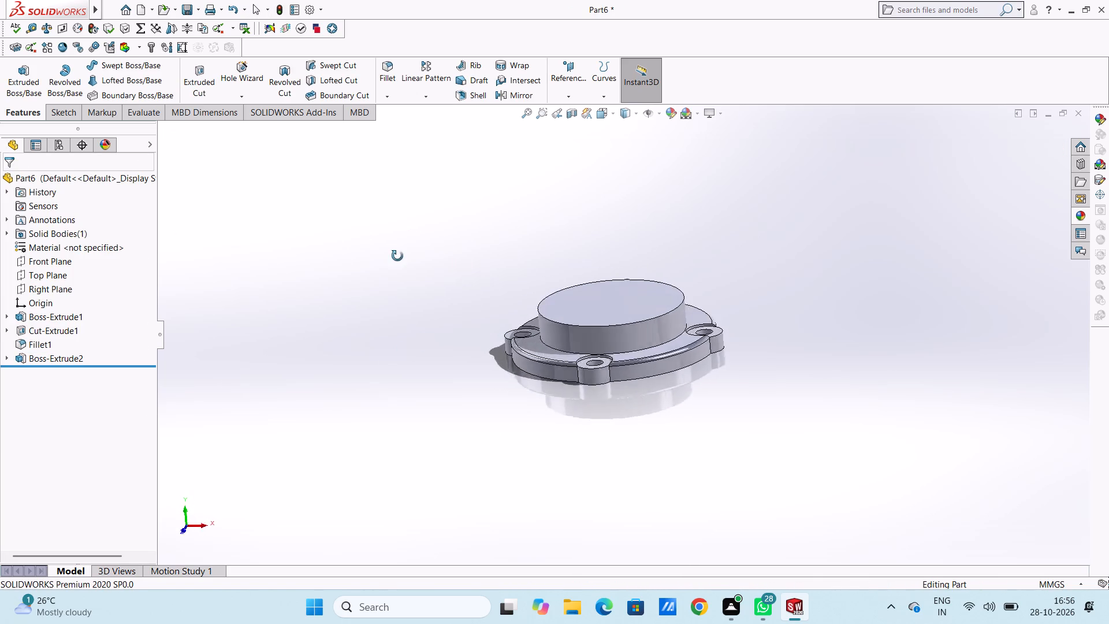
pyautogui.moveTo(397, 256); pyautogui.dragTo(370, 285, button='middle')
pyautogui.scroll(-3, 564, 354)
pyautogui.moveTo(697, 356); pyautogui.dragTo(702, 365, button='middle')
pyautogui.scroll(-1, 698, 358)
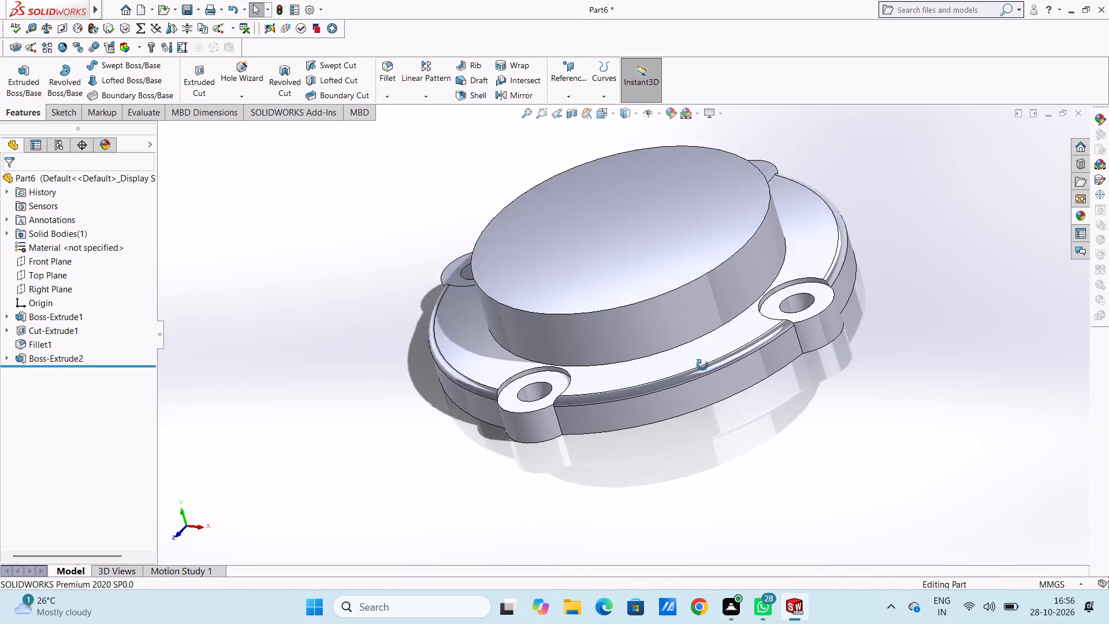
pyautogui.moveTo(702, 365); pyautogui.dragTo(704, 370, button='middle')
pyautogui.scroll(-3, 694, 366)
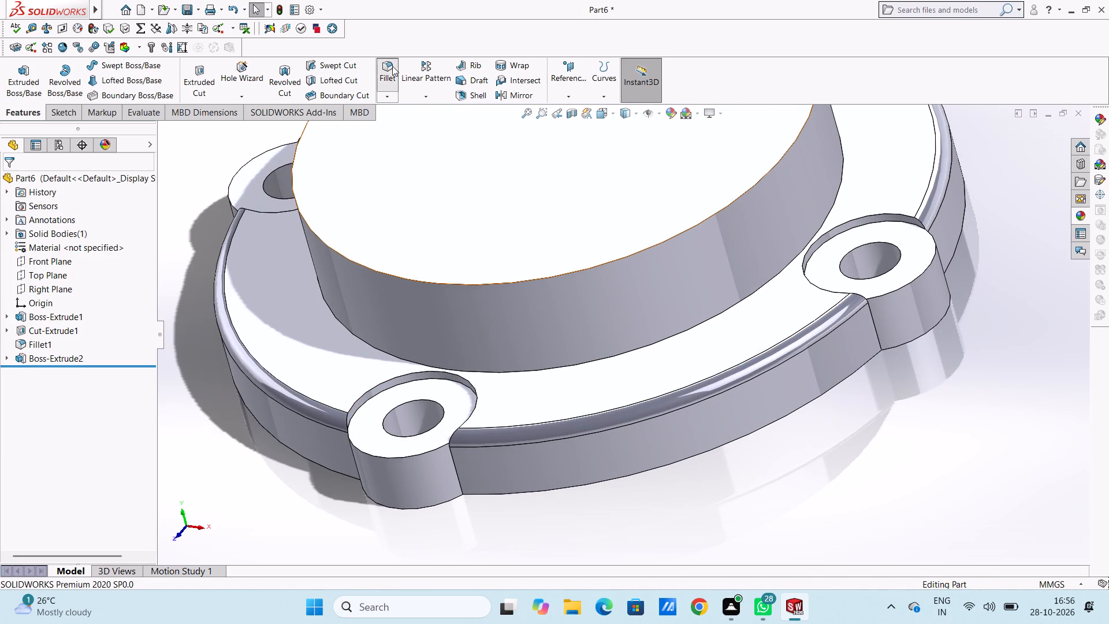
pyautogui.click(392, 66)
pyautogui.click(592, 361)
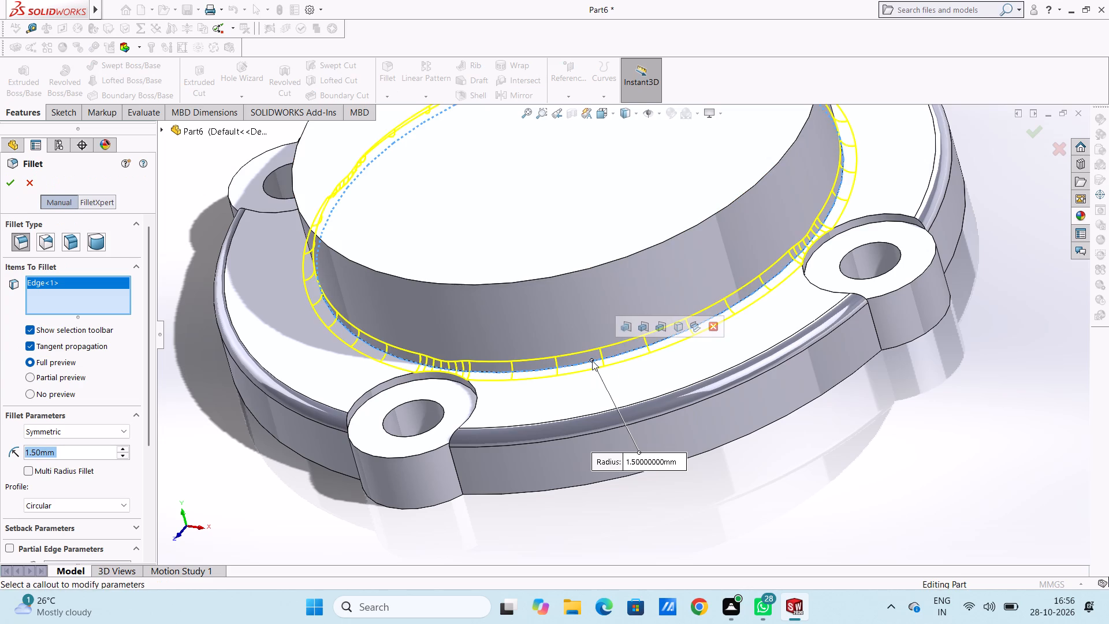
pyautogui.scroll(4, 587, 375)
pyautogui.scroll(3, 469, 332)
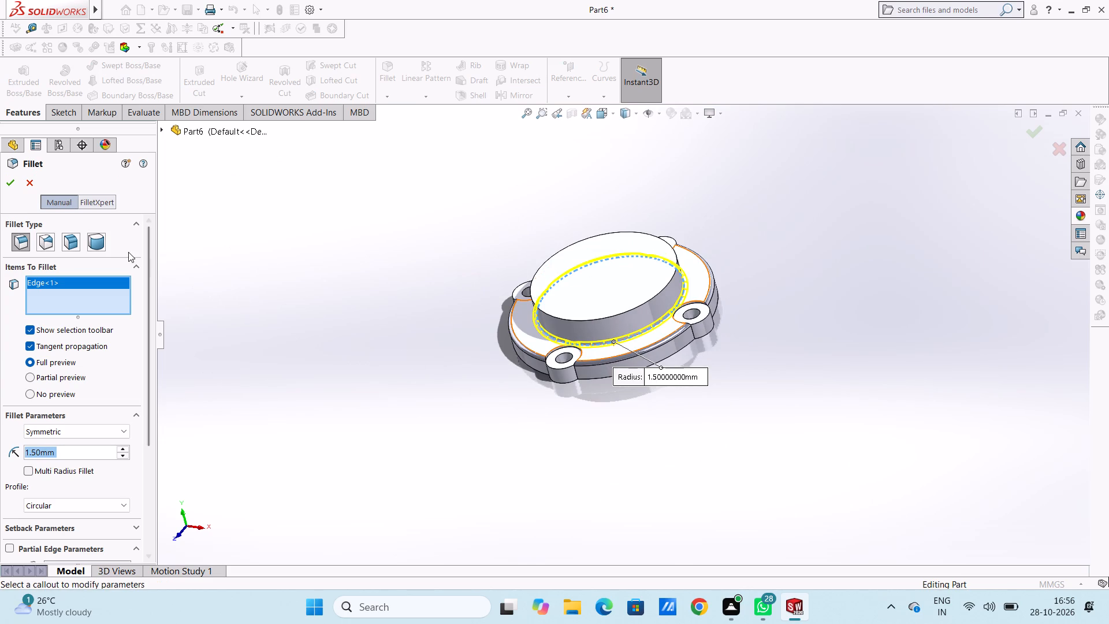
pyautogui.click(12, 185)
# Start a top-view sketch on the central boss's upper face and draw an origin-centred circle of about 21 mm radius.
pyautogui.moveTo(466, 357); pyautogui.dragTo(479, 358, button='middle')
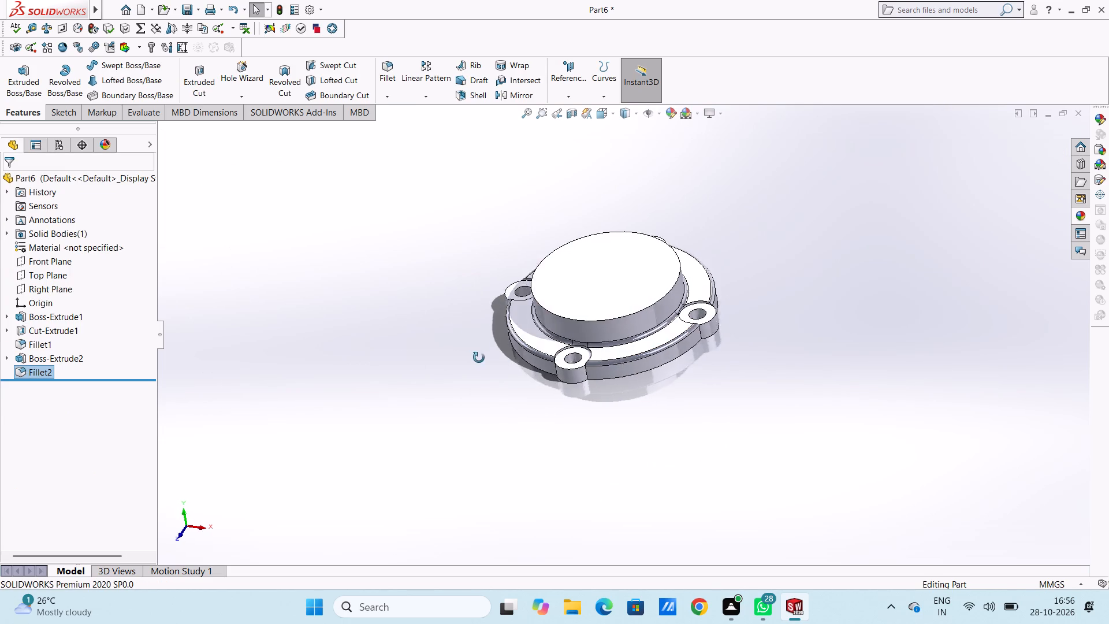
pyautogui.moveTo(479, 358); pyautogui.dragTo(451, 347, button='middle')
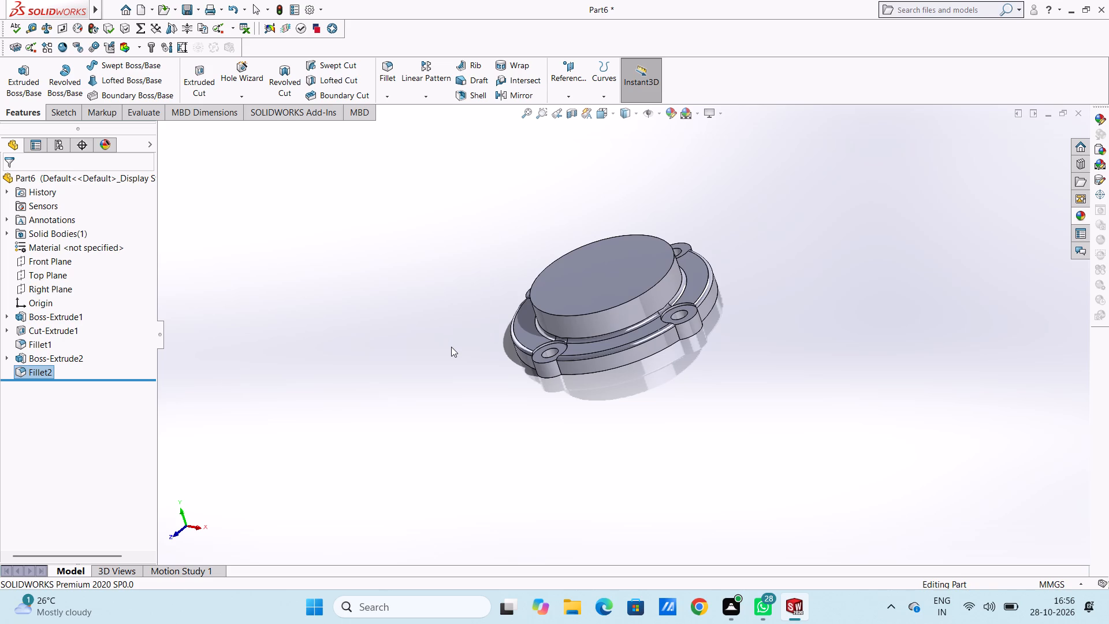
pyautogui.hotkey('ctrl', '4')
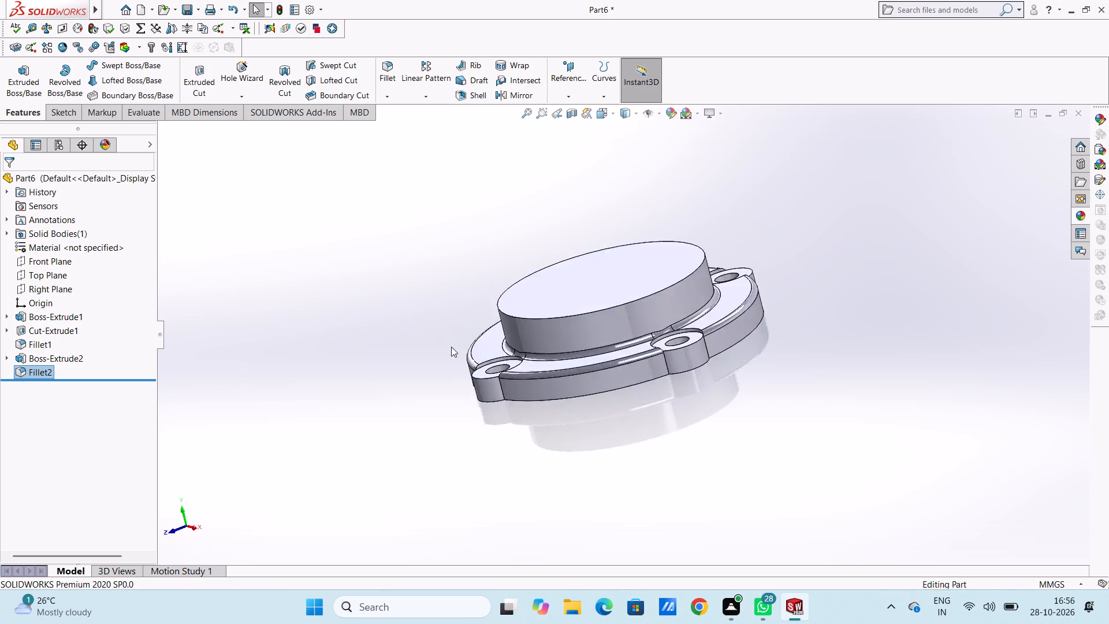
pyautogui.hotkey('ctrl', '5')
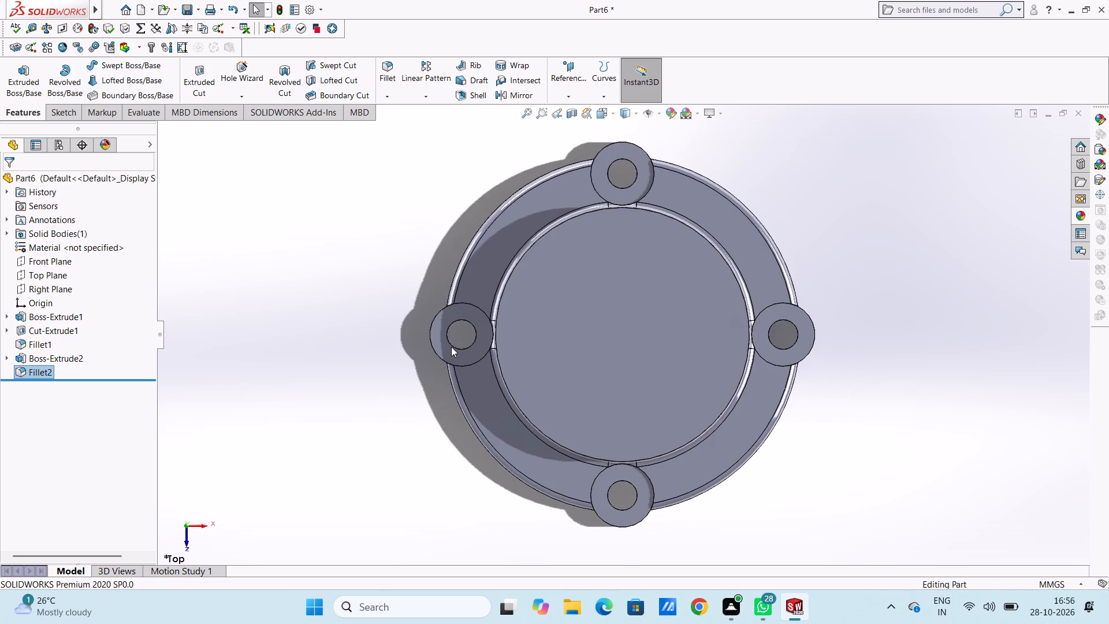
pyautogui.click(615, 360)
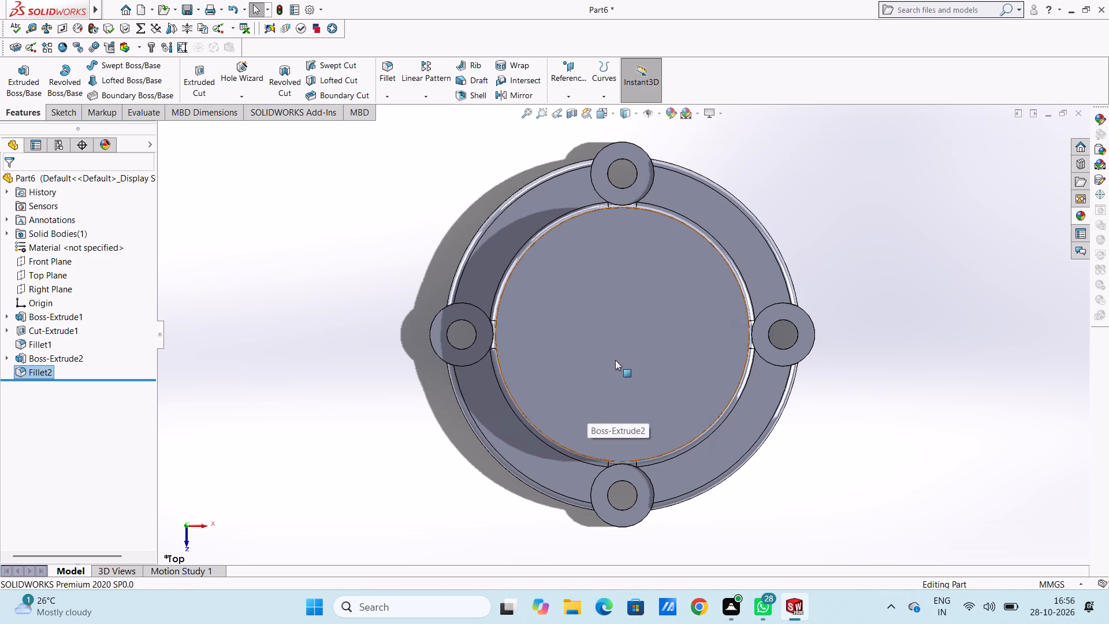
pyautogui.click(665, 329)
pyautogui.click(380, 244)
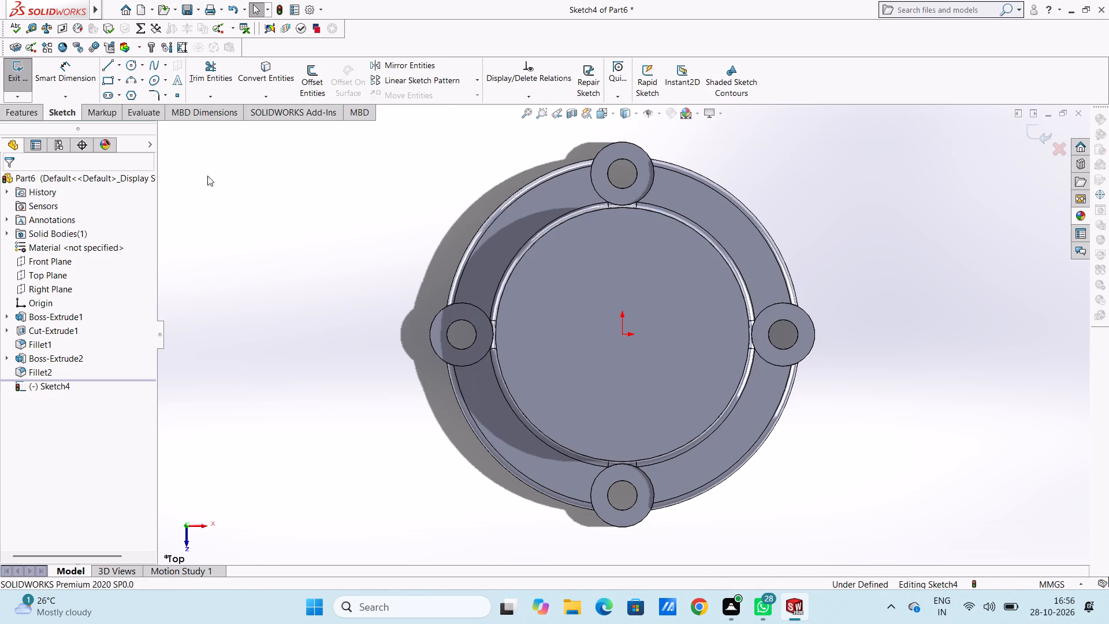
pyautogui.click(133, 68)
pyautogui.click(621, 336)
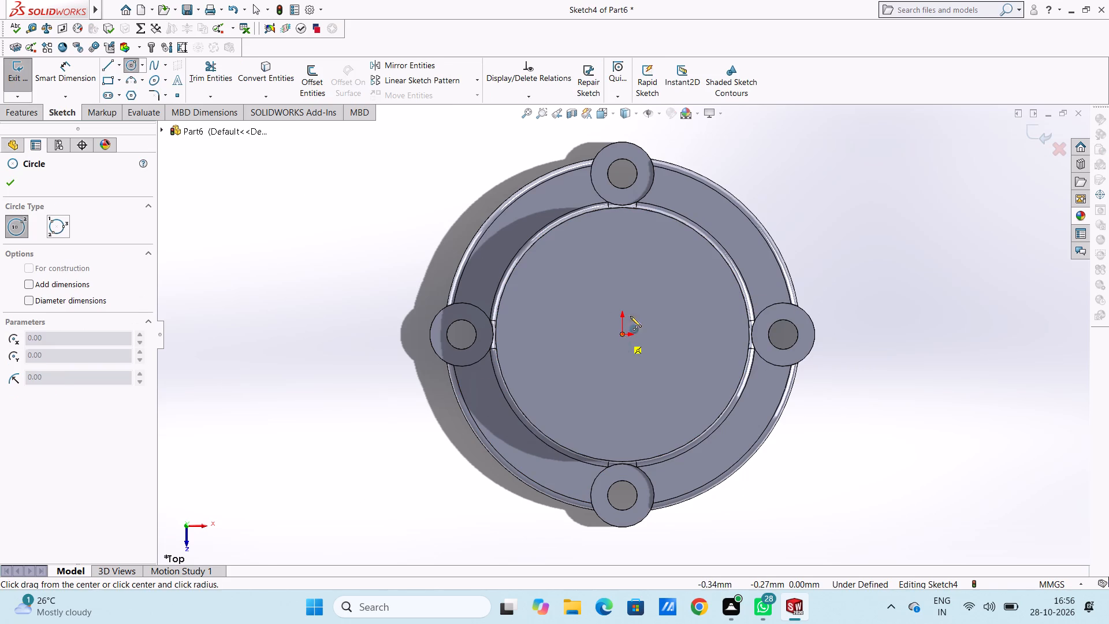
pyautogui.click(683, 270)
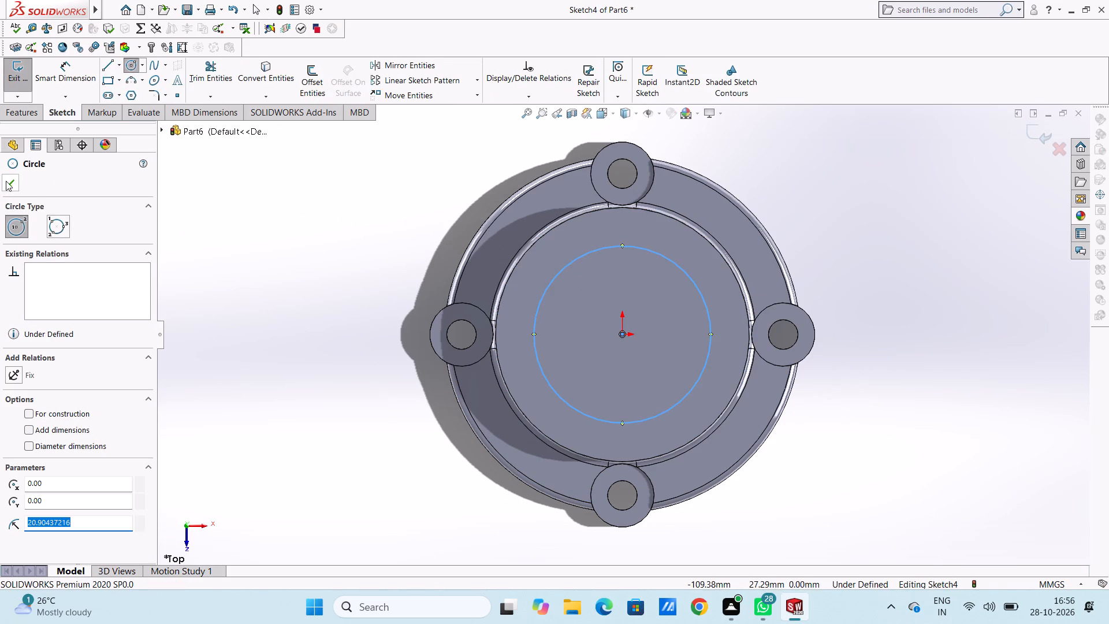
pyautogui.click(6, 181)
# Dimension the new circle on the central boss with a diameter of 40 mm.
pyautogui.click(65, 74)
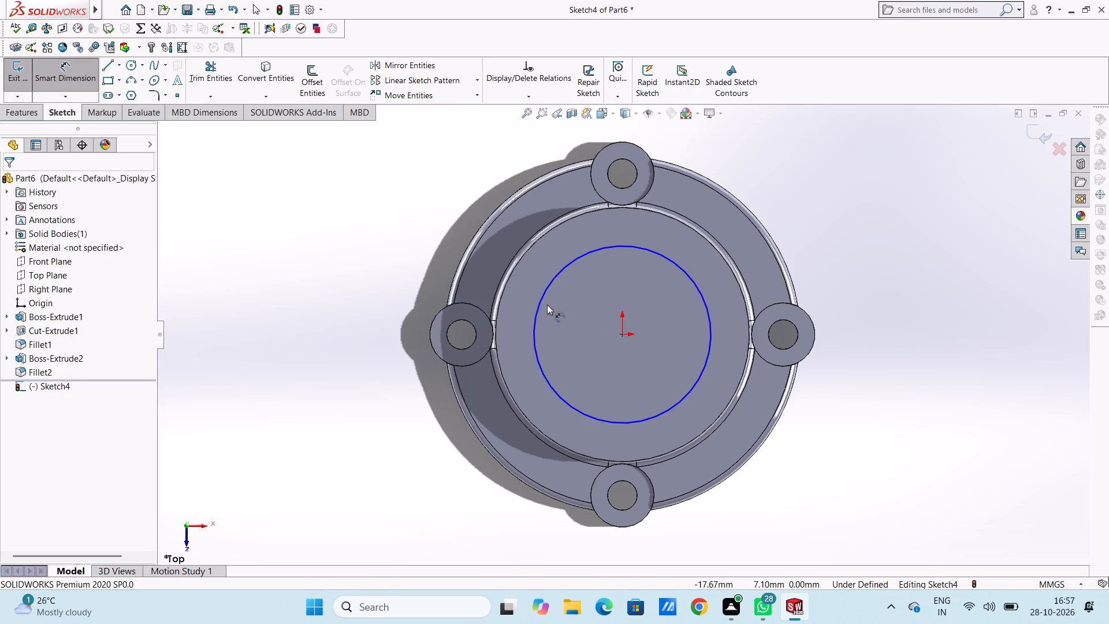
pyautogui.click(541, 302)
pyautogui.scroll(5, 420, 269)
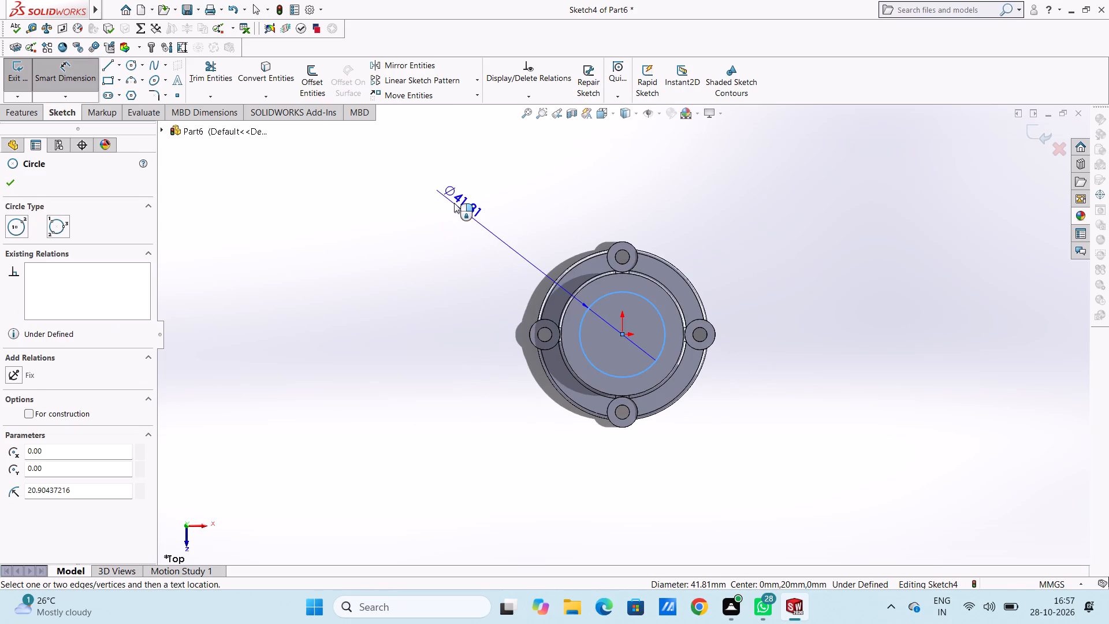
pyautogui.click(454, 203)
pyautogui.write('40')
pyautogui.press('Return')
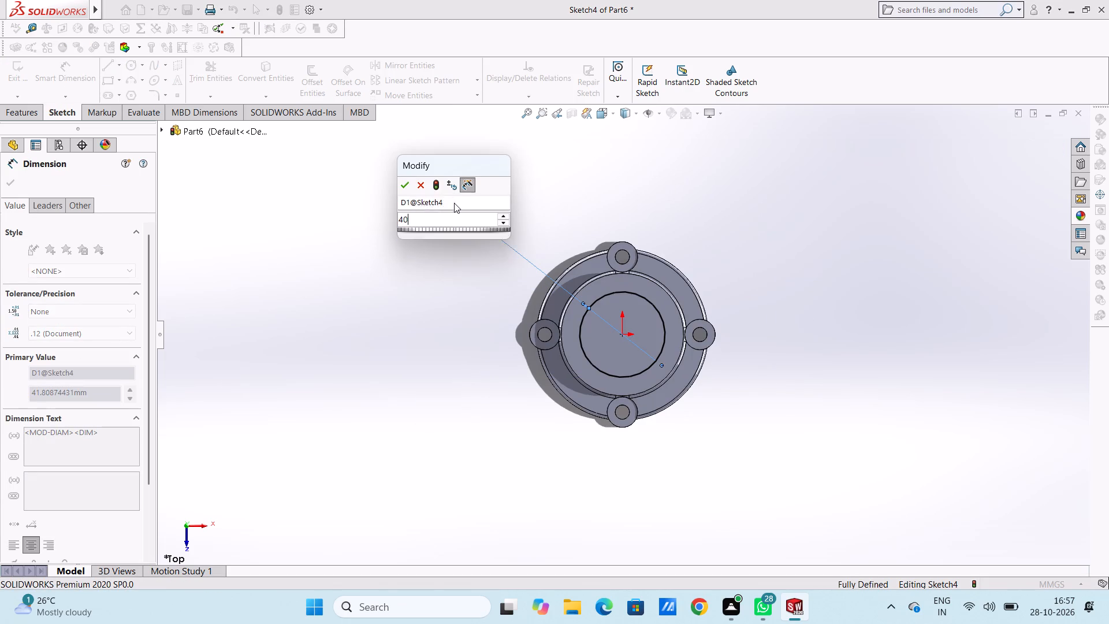
pyautogui.click(436, 280)
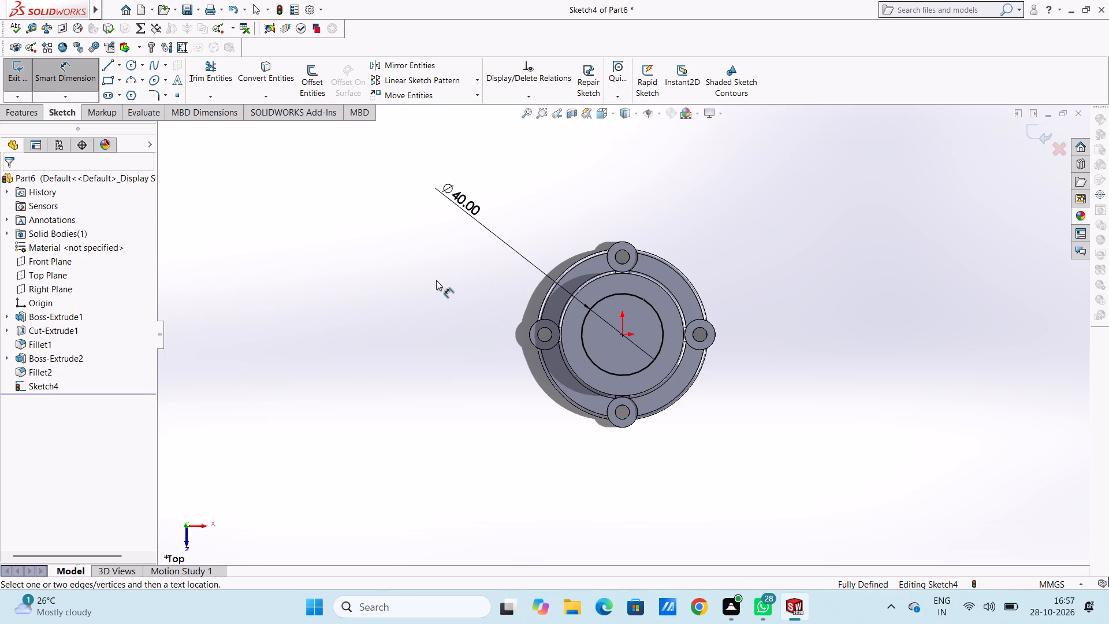
# Boss-extrude the 40 mm circle as a blind extrusion 60 mm upward, merged with the central boss.
pyautogui.moveTo(513, 426); pyautogui.dragTo(505, 333, button='middle')
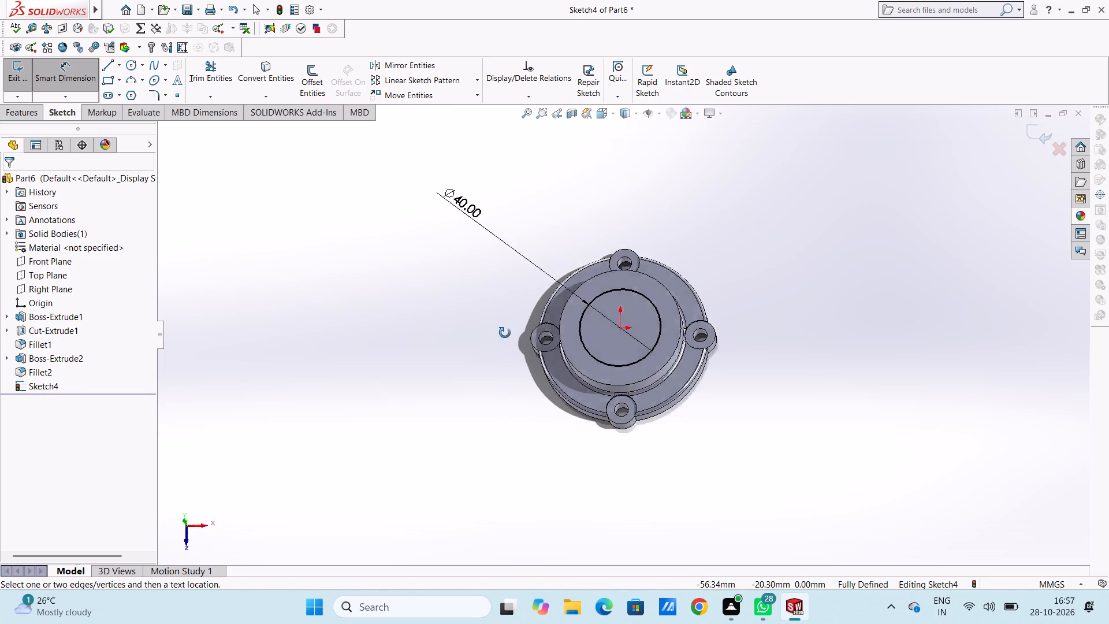
pyautogui.moveTo(505, 333); pyautogui.dragTo(507, 292, button='middle')
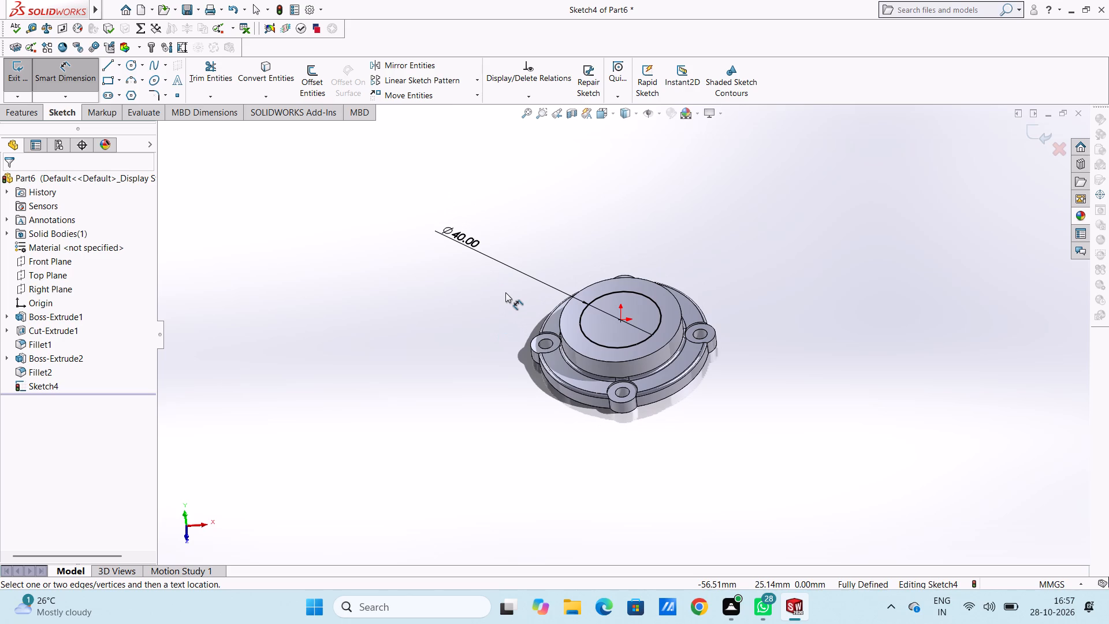
pyautogui.scroll(1, 530, 302)
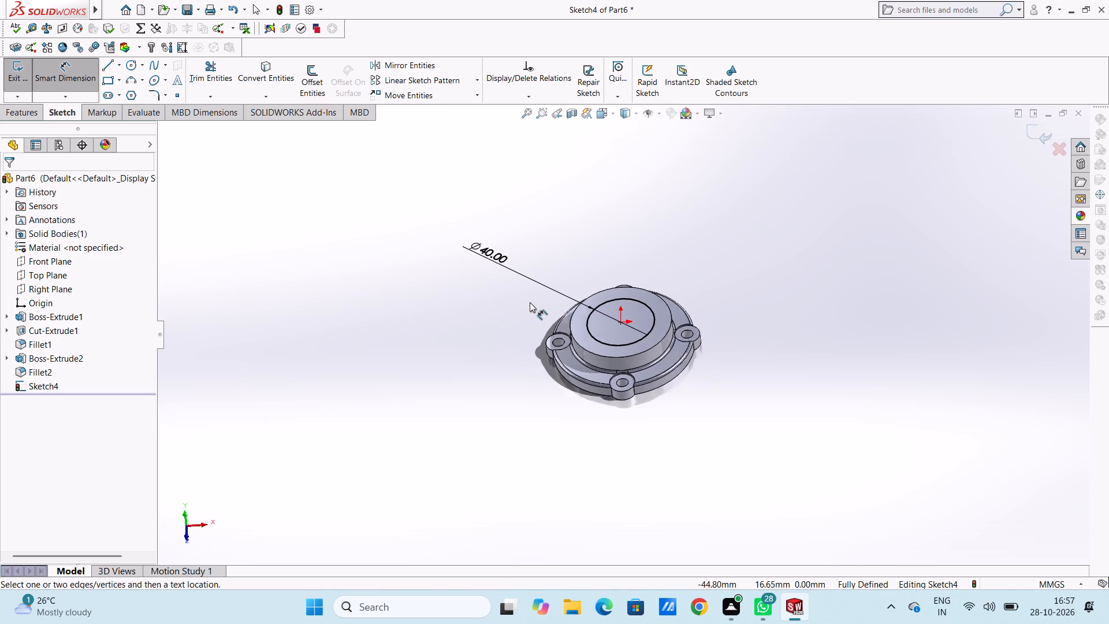
pyautogui.scroll(2, 530, 302)
pyautogui.moveTo(504, 343); pyautogui.dragTo(498, 284, button='middle')
pyautogui.scroll(-2, 596, 304)
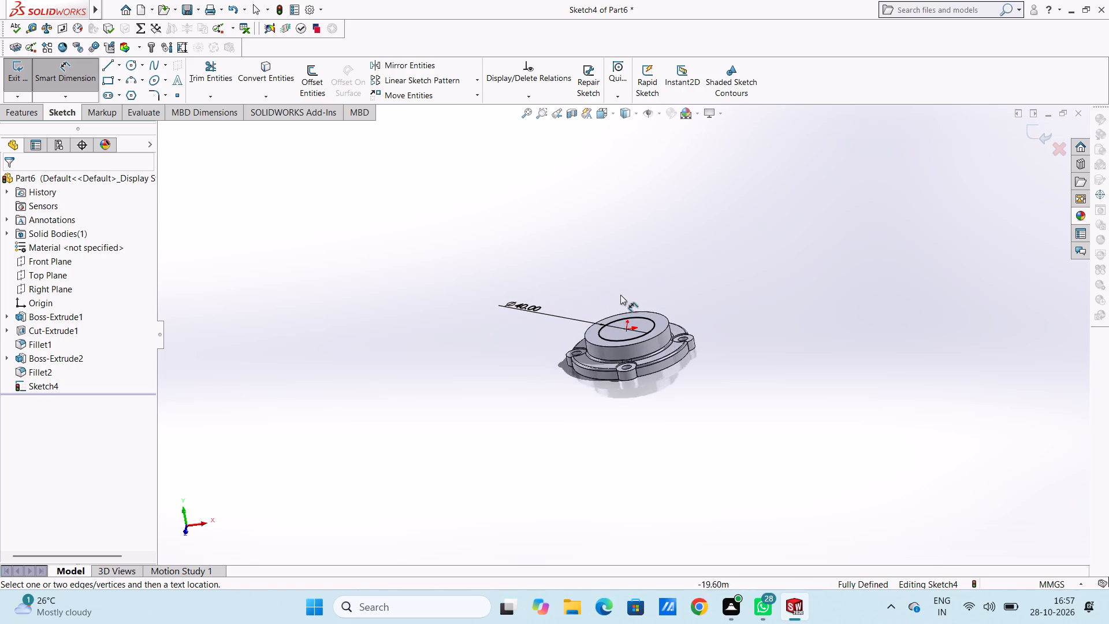
pyautogui.scroll(-2, 697, 328)
pyautogui.click(62, 74)
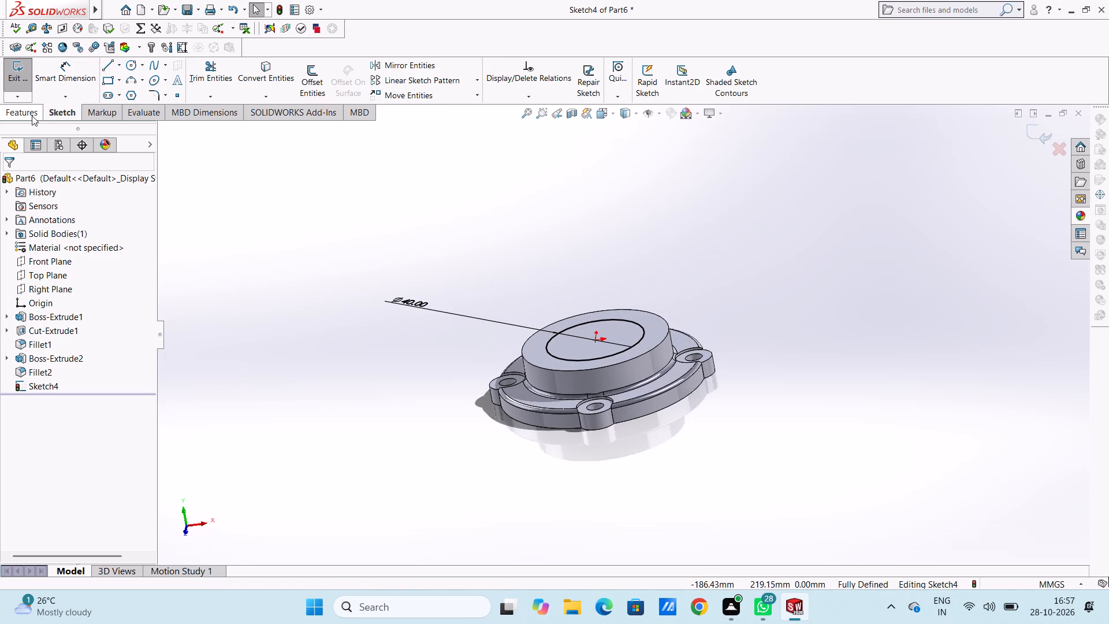
pyautogui.click(27, 114)
pyautogui.click(19, 73)
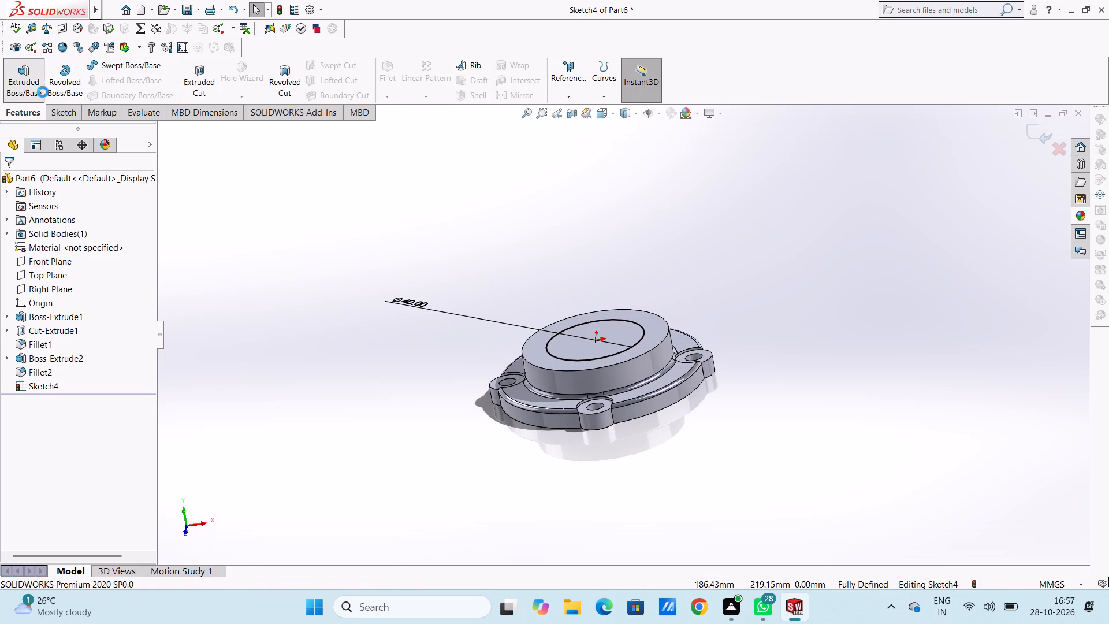
pyautogui.write('60')
pyautogui.press('Return')
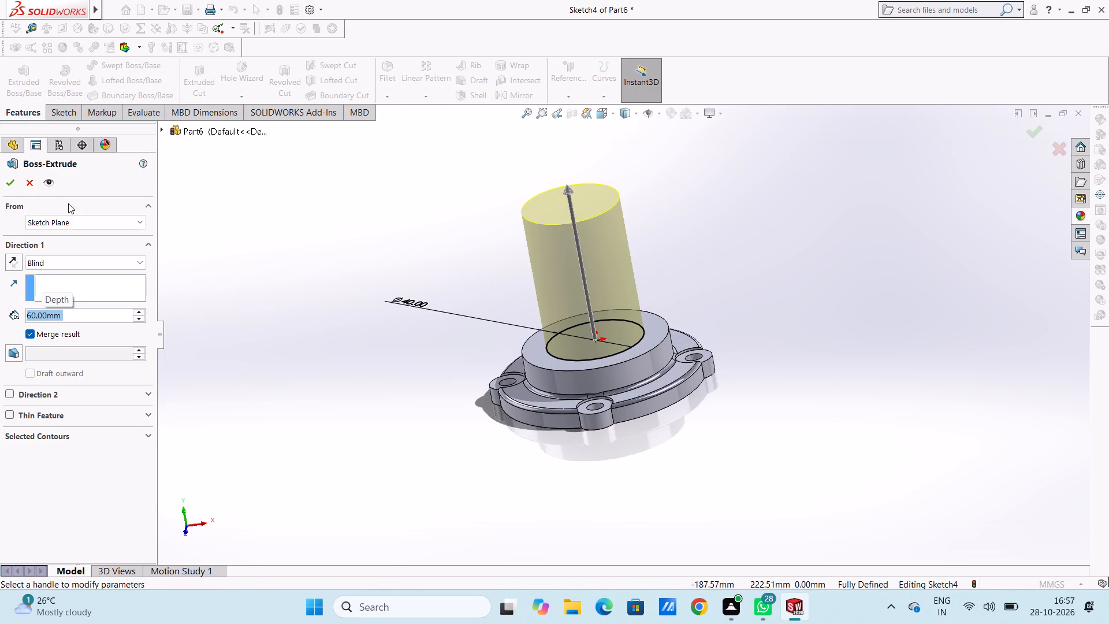
pyautogui.click(8, 184)
pyautogui.click(421, 354)
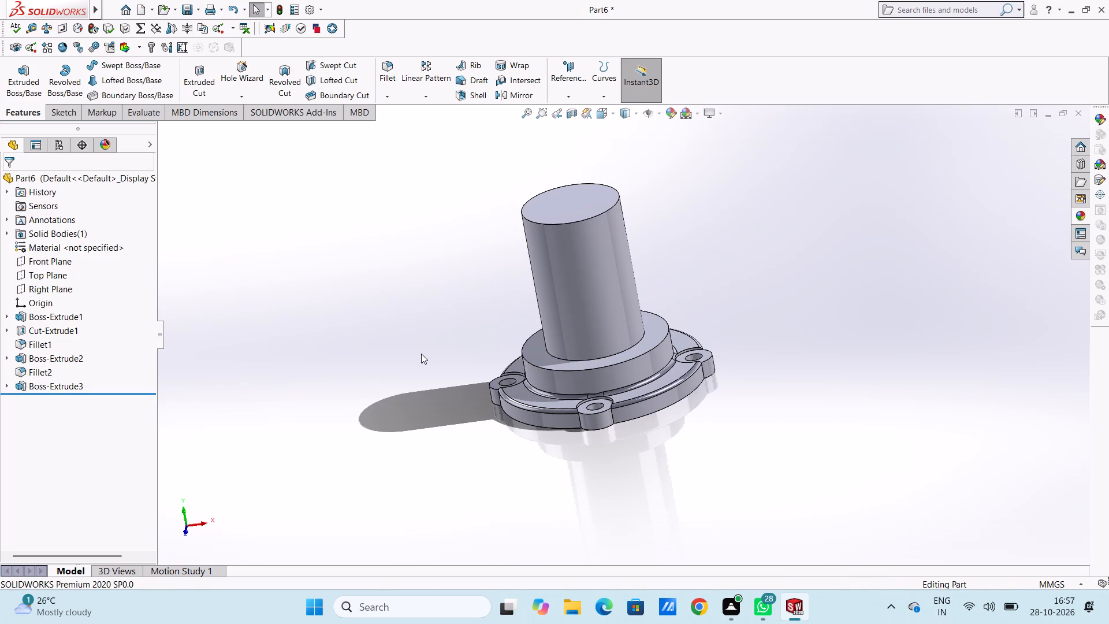
pyautogui.scroll(3, 421, 354)
pyautogui.moveTo(443, 373); pyautogui.dragTo(447, 364, button='middle')
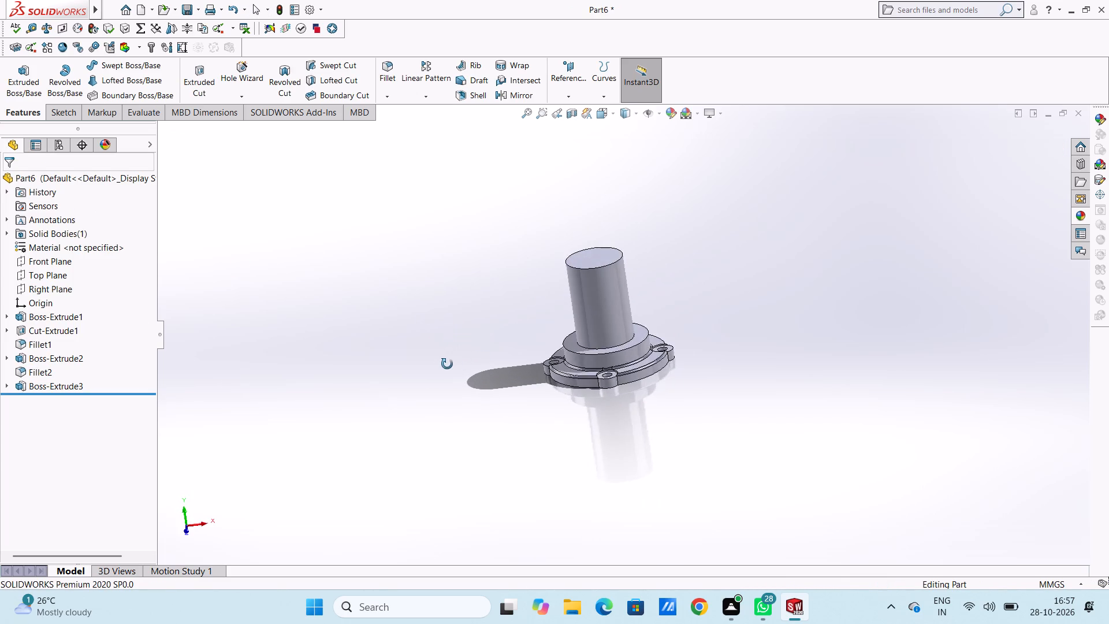
# Fillet the upper outer edge of the 60 mm central boss with a 5 mm symmetric radius.
pyautogui.moveTo(447, 364); pyautogui.dragTo(429, 347, button='middle')
pyautogui.scroll(-4, 670, 283)
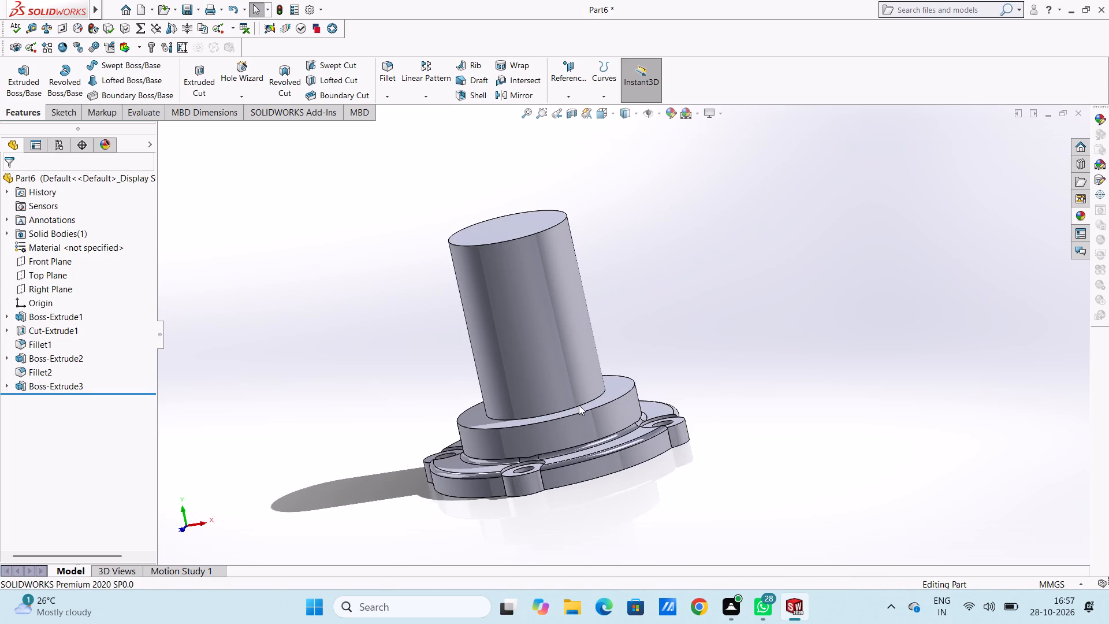
pyautogui.moveTo(579, 405); pyautogui.dragTo(586, 461, button='middle')
pyautogui.scroll(4, 587, 462)
pyautogui.scroll(-3, 629, 348)
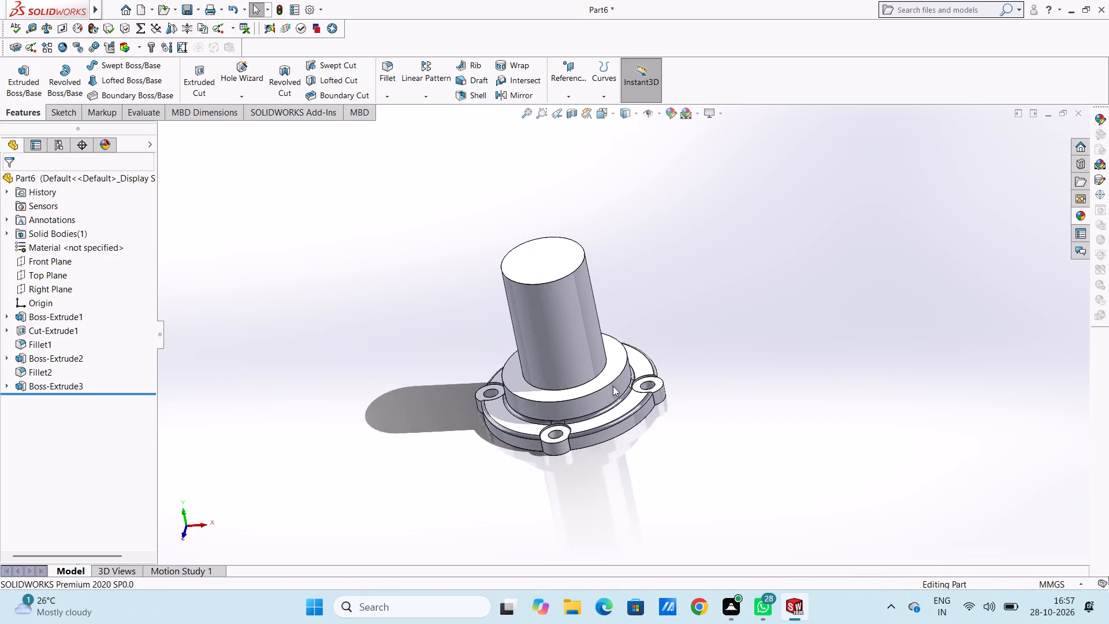
pyautogui.scroll(-4, 548, 410)
pyautogui.click(393, 73)
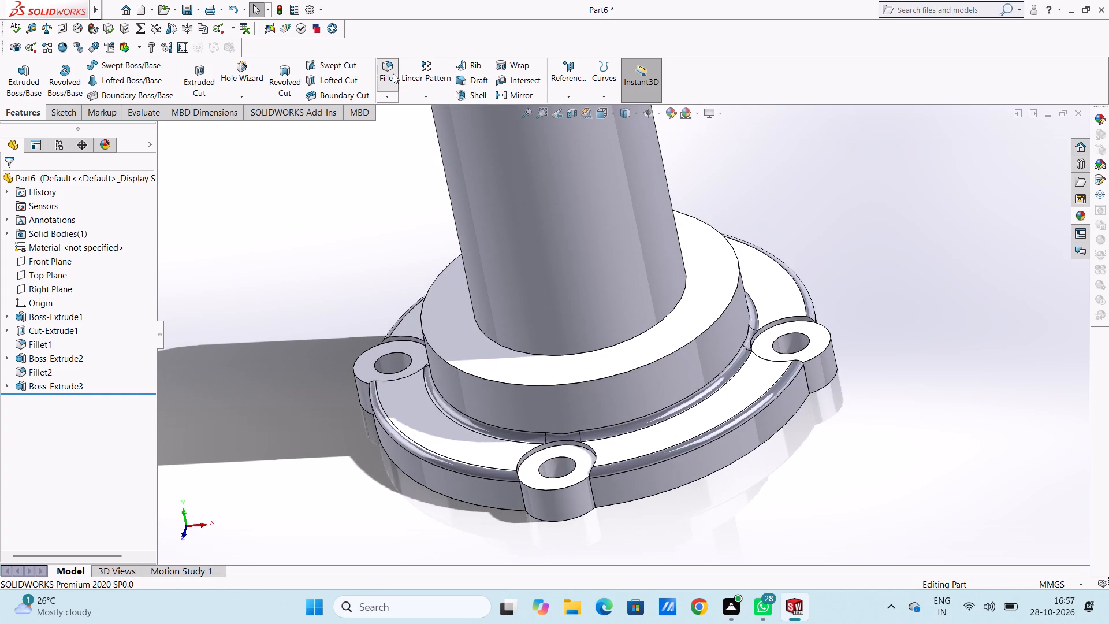
pyautogui.click(605, 377)
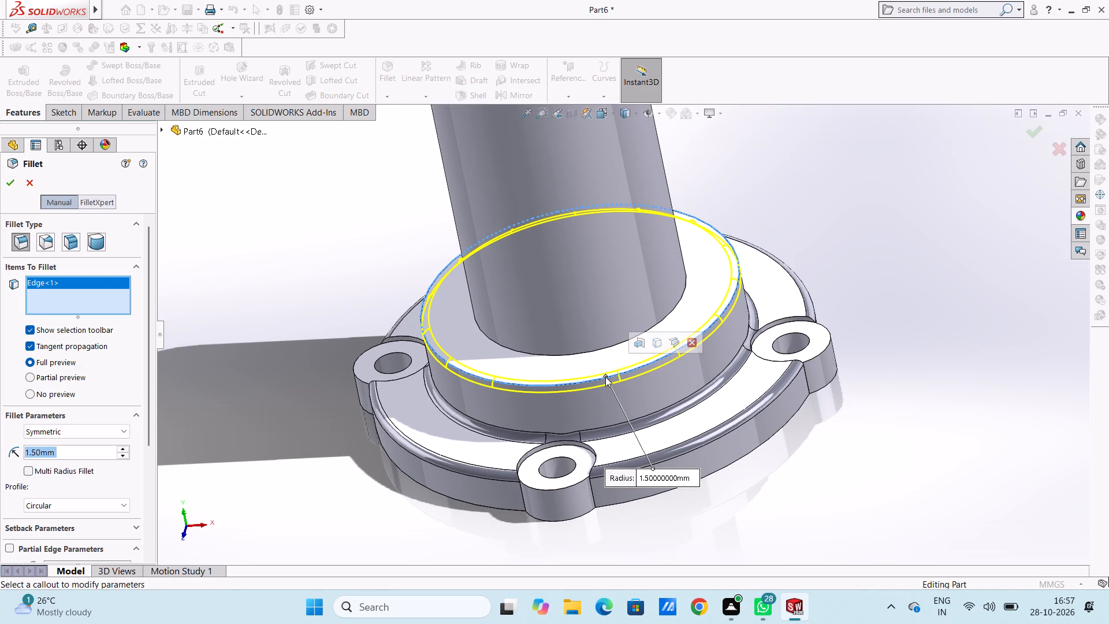
pyautogui.press('5')
pyautogui.press('Return')
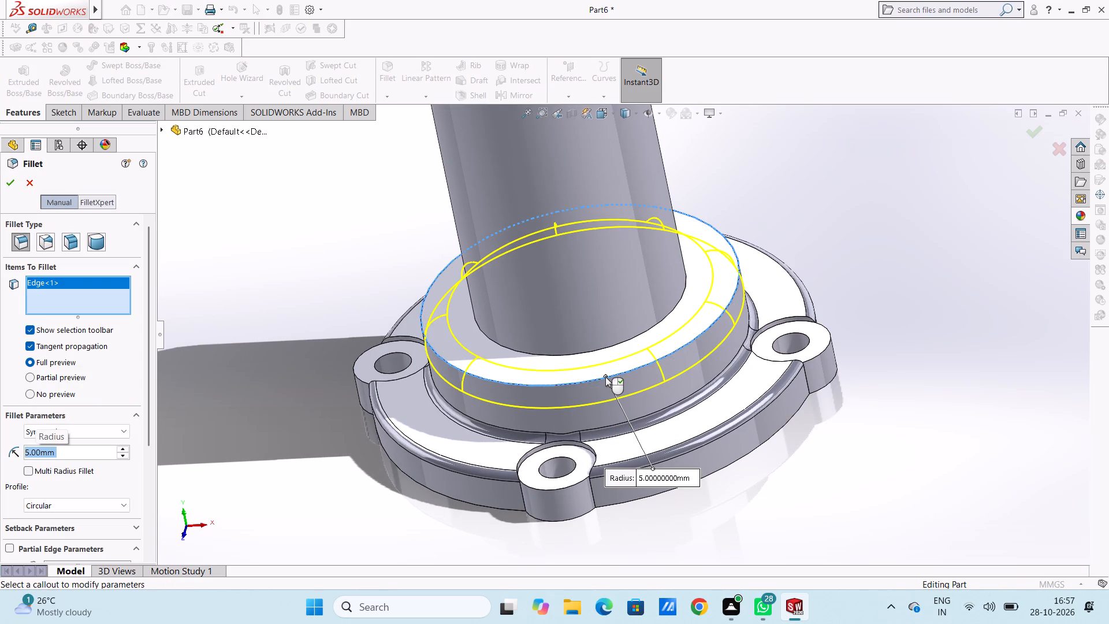
pyautogui.click(5, 185)
# Fillet the circular edge where the 40 mm cylinder meets the 60 mm boss with a 1.5 mm symmetric radius.
pyautogui.scroll(2, 281, 281)
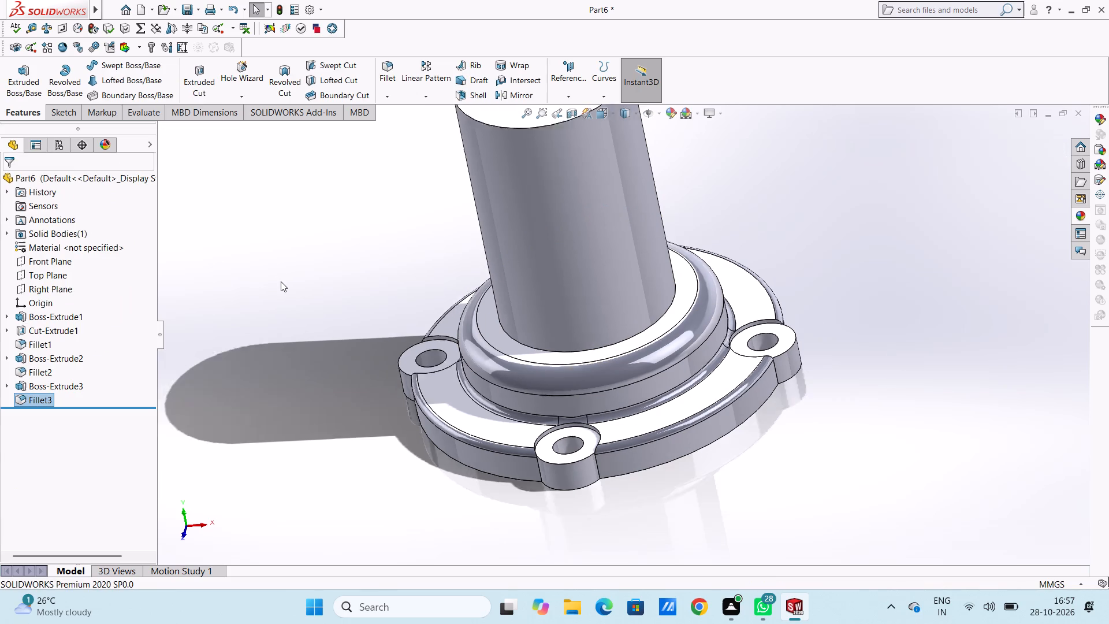
pyautogui.scroll(1, 281, 281)
pyautogui.moveTo(321, 346); pyautogui.dragTo(322, 354)
pyautogui.moveTo(359, 385); pyautogui.dragTo(343, 291, button='middle')
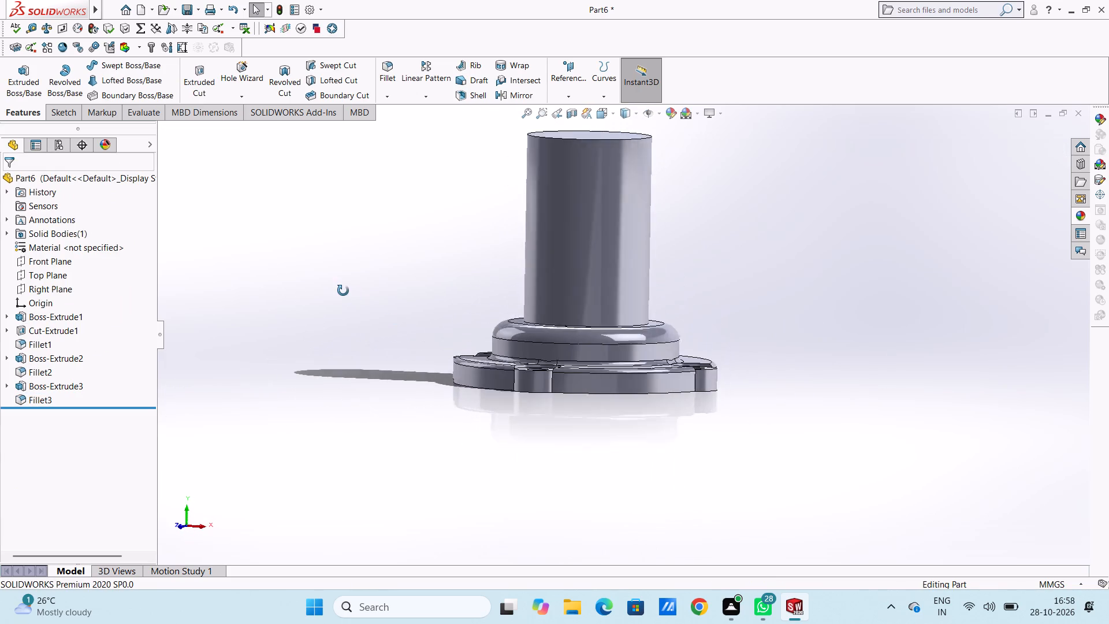
pyautogui.moveTo(343, 291); pyautogui.dragTo(353, 370, button='middle')
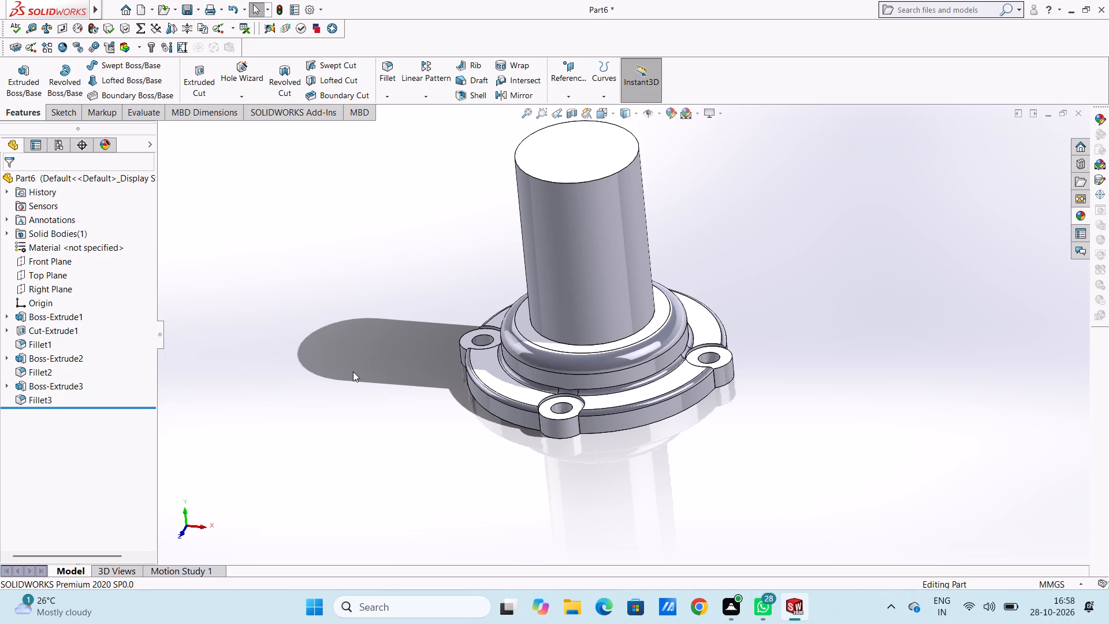
pyautogui.click(388, 68)
pyautogui.click(559, 343)
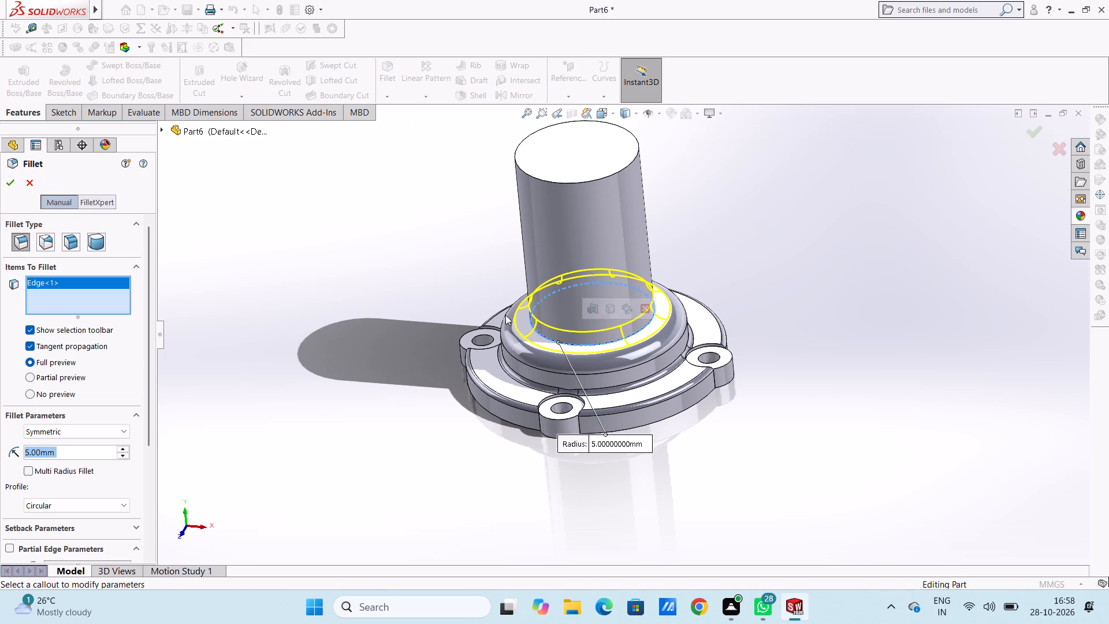
pyautogui.write('1.5')
pyautogui.press('Return')
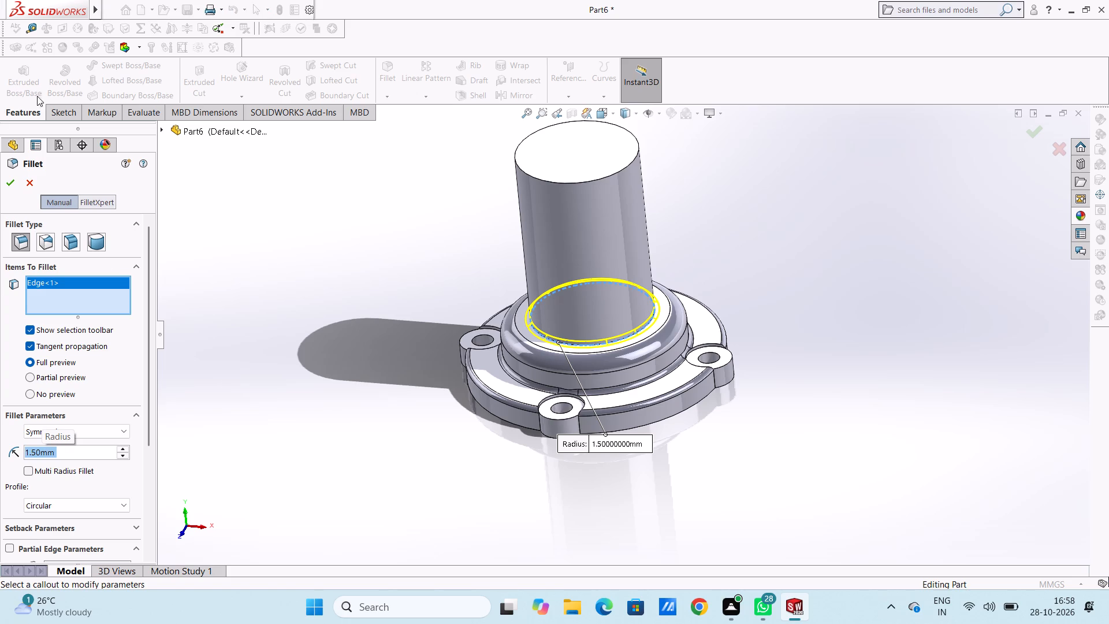
pyautogui.click(6, 188)
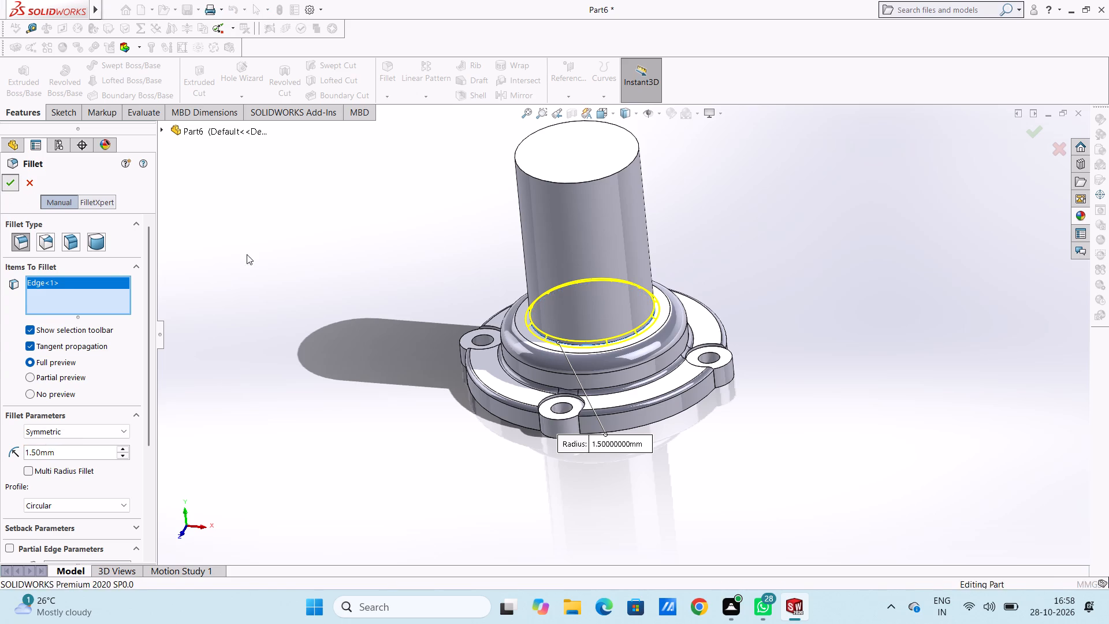
pyautogui.click(336, 272)
# Start a bottom-view sketch on the flange's underside and draw an origin-centred circle of about 28 mm radius.
pyautogui.moveTo(403, 364); pyautogui.dragTo(434, 318, button='middle')
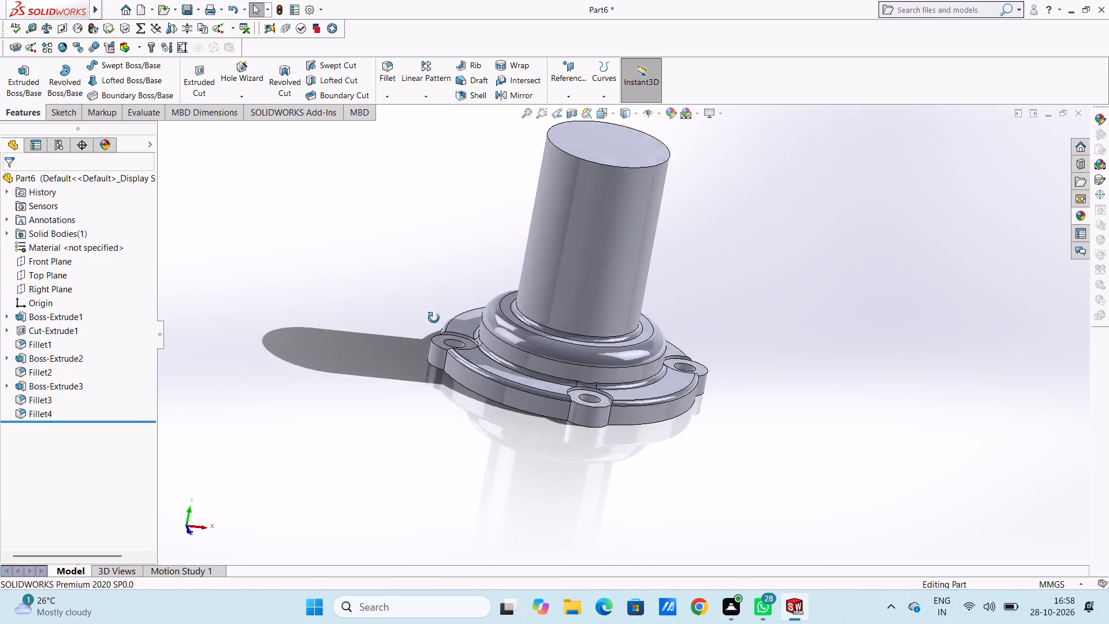
pyautogui.moveTo(434, 318); pyautogui.dragTo(428, 270, button='middle')
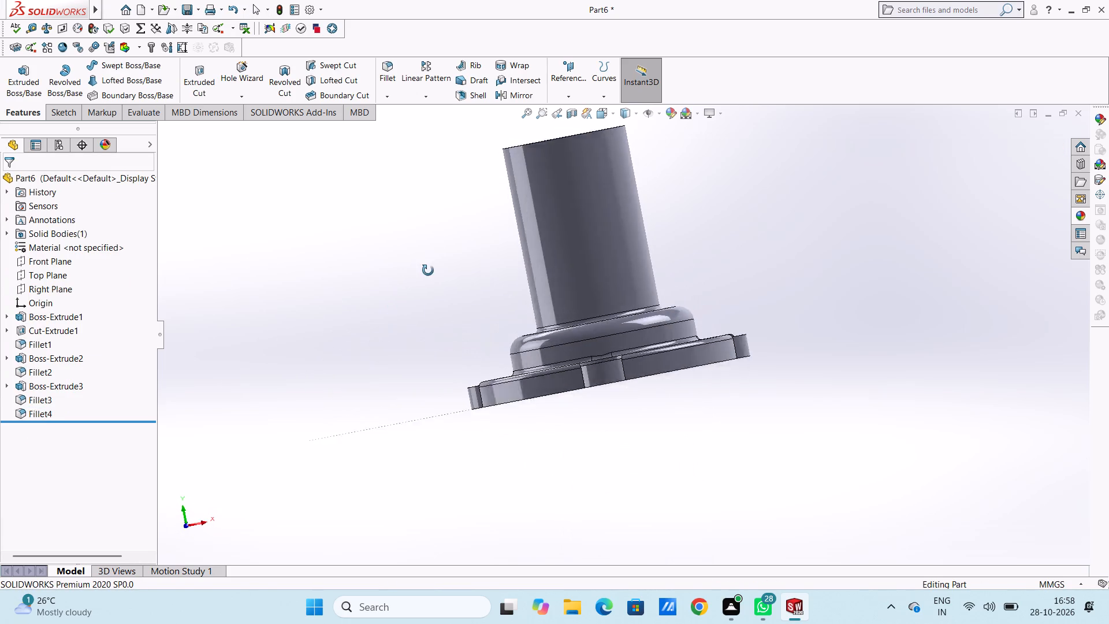
pyautogui.moveTo(428, 270); pyautogui.dragTo(440, 259, button='middle')
pyautogui.moveTo(423, 370); pyautogui.dragTo(438, 431, button='middle')
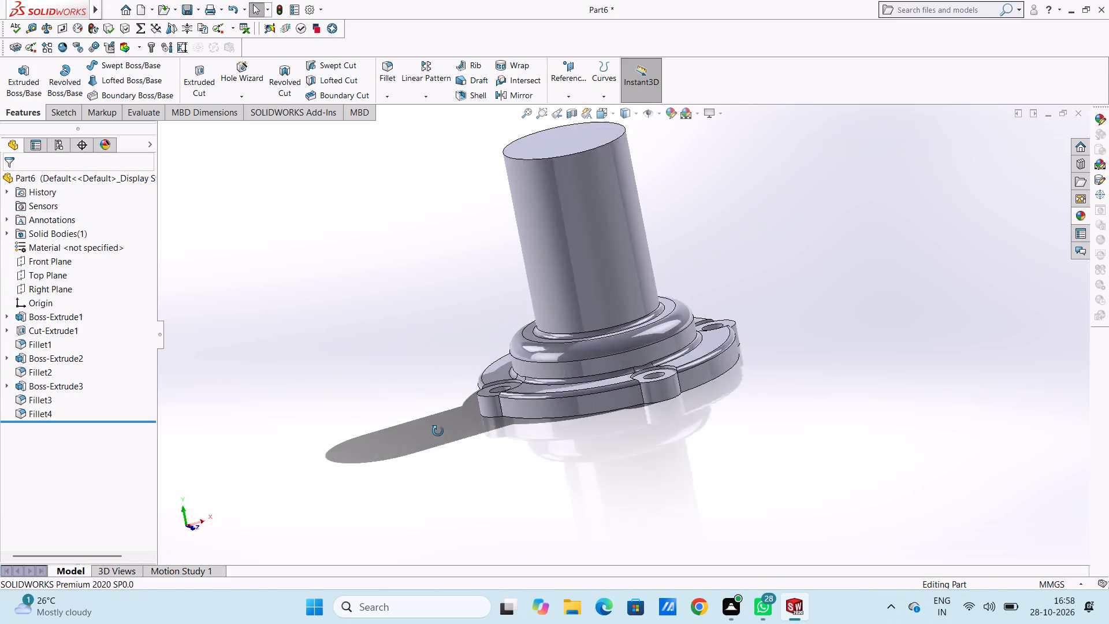
pyautogui.moveTo(438, 431); pyautogui.dragTo(439, 452, button='middle')
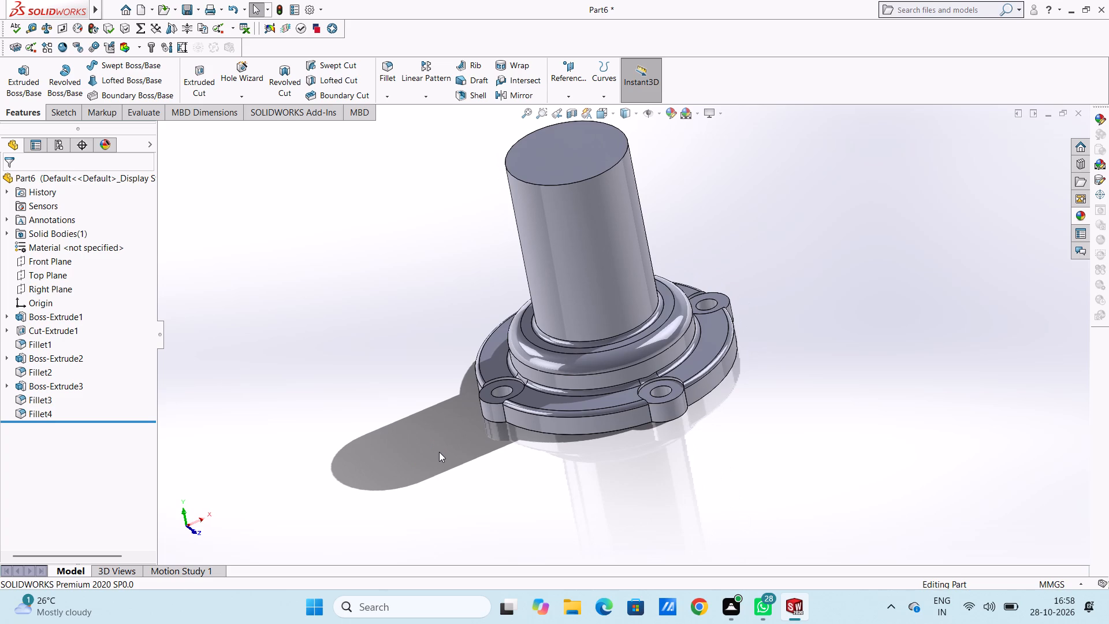
pyautogui.hotkey('ctrl', '6')
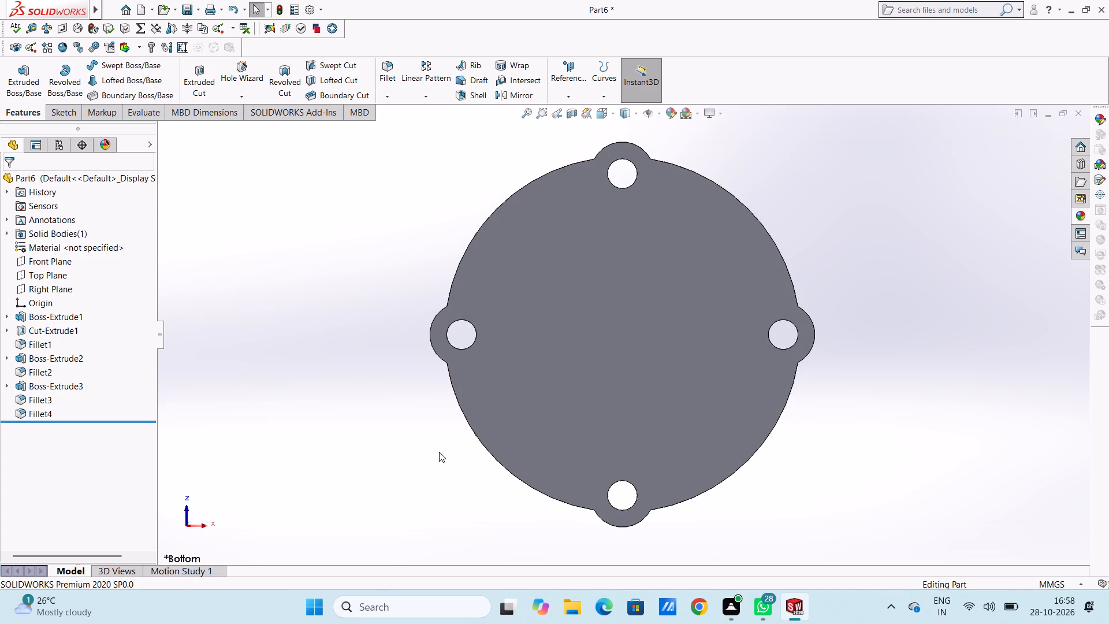
pyautogui.click(683, 390)
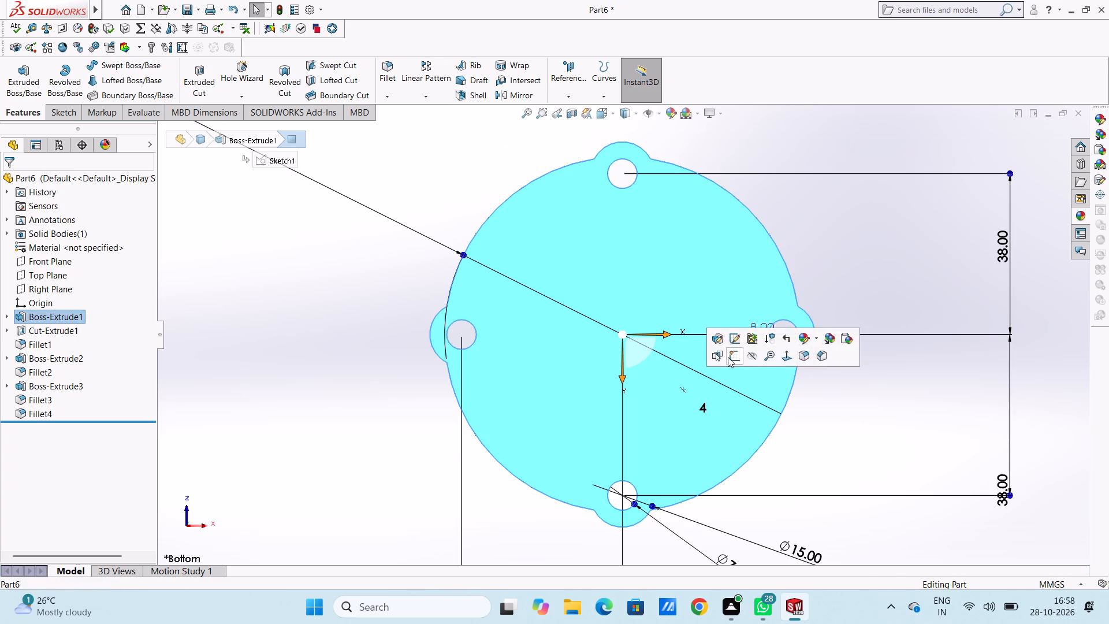
pyautogui.click(728, 357)
pyautogui.click(335, 302)
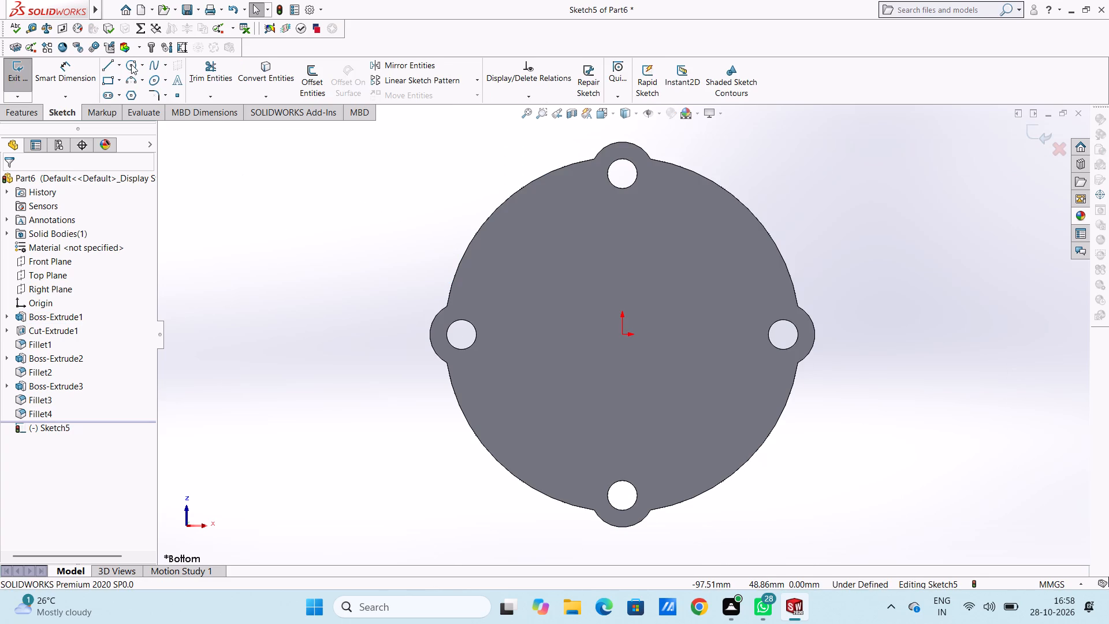
pyautogui.click(131, 65)
pyautogui.click(622, 335)
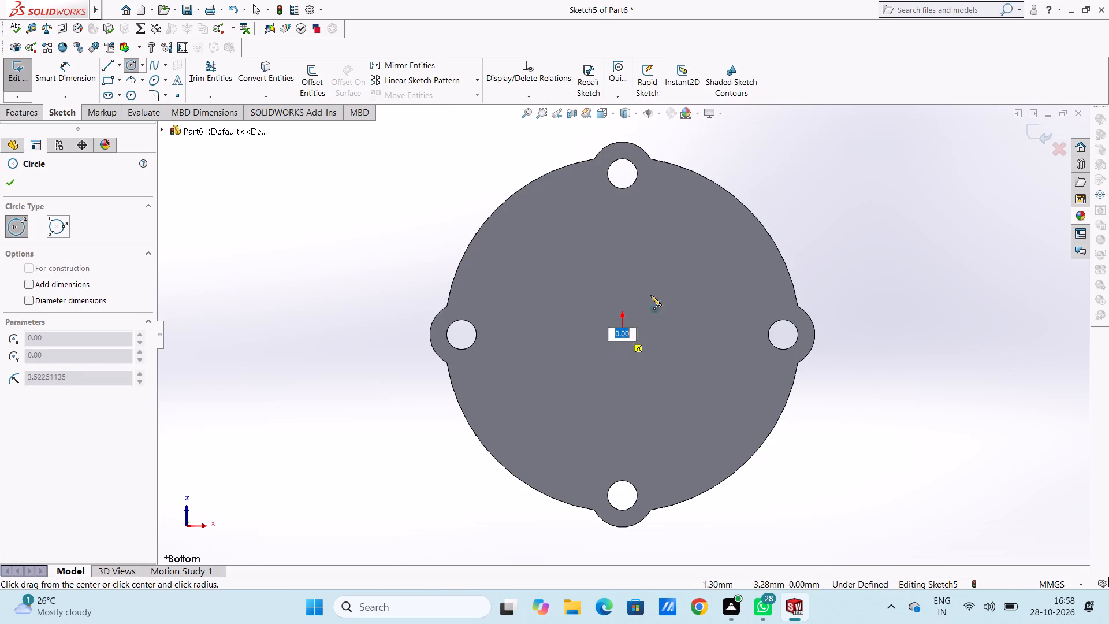
pyautogui.click(711, 258)
pyautogui.click(16, 188)
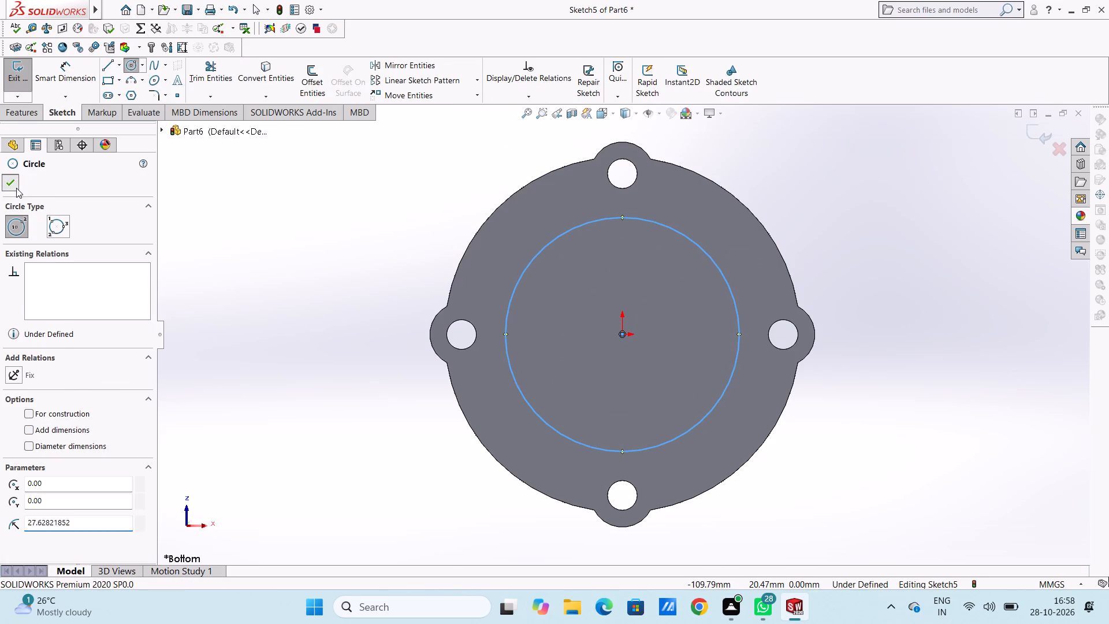
# Dimension the circle on the flange's underside with a diameter of 48 mm.
pyautogui.click(72, 70)
pyautogui.click(516, 283)
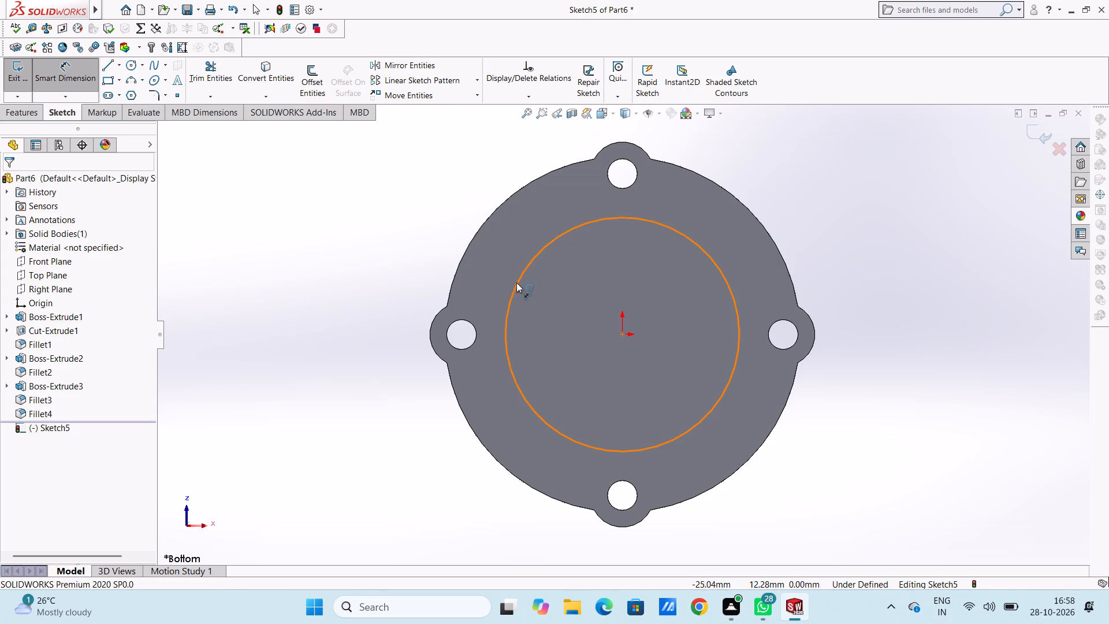
pyautogui.click(358, 226)
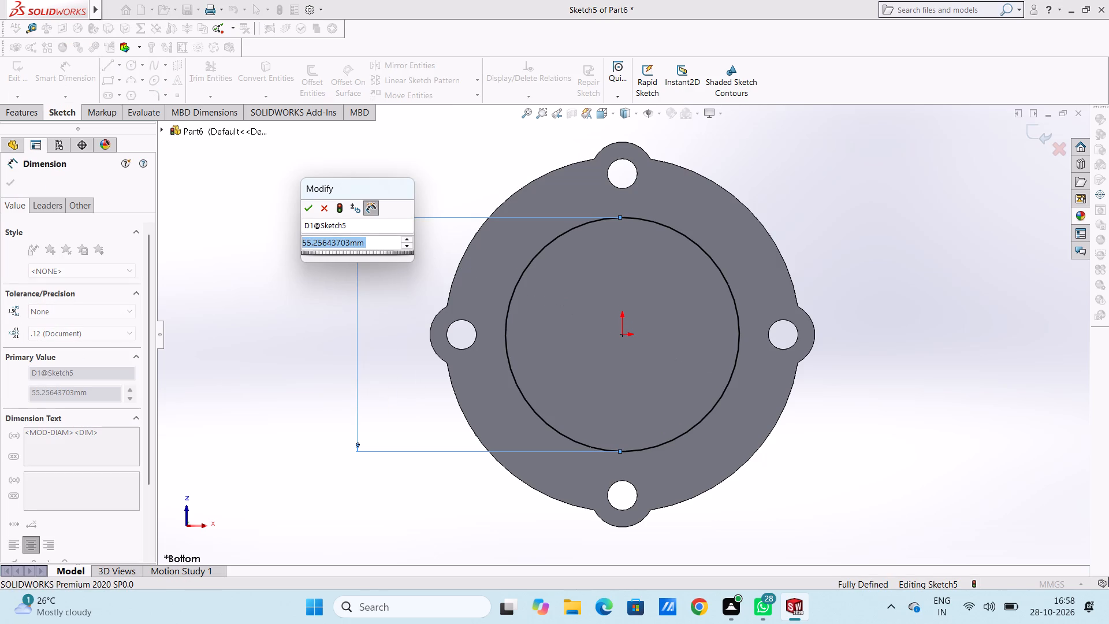
pyautogui.write('48')
pyautogui.press('Return')
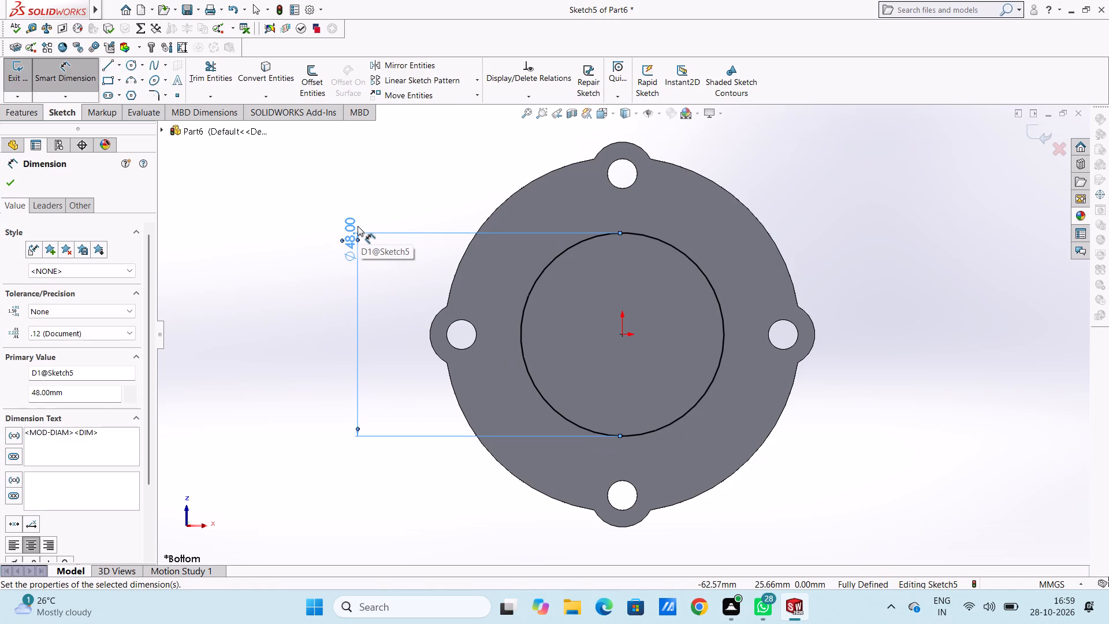
pyautogui.click(295, 293)
pyautogui.scroll(4, 325, 283)
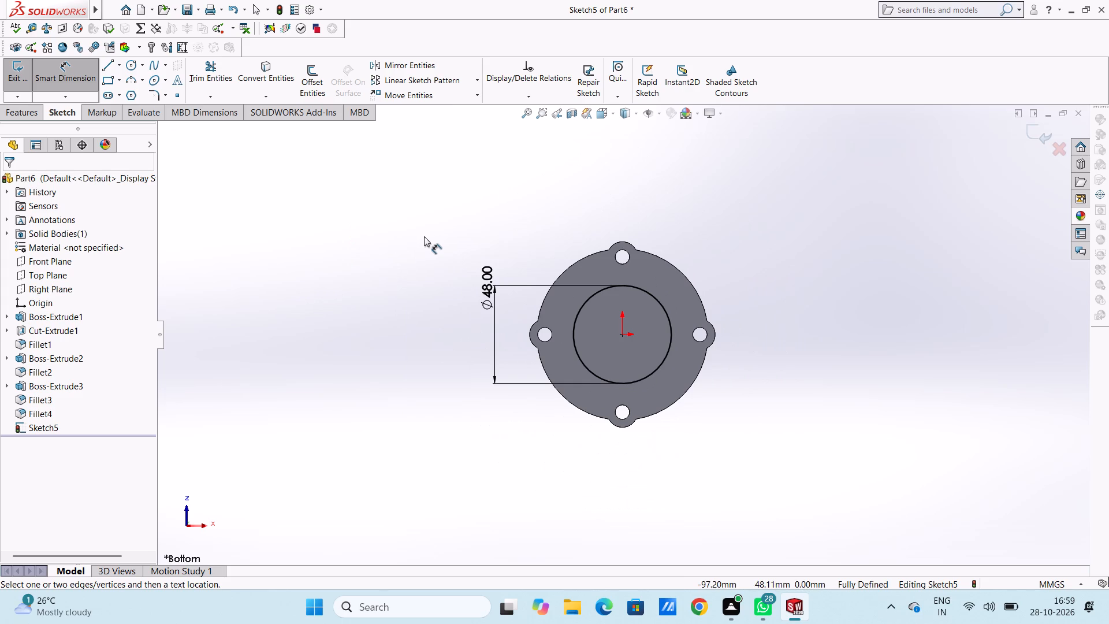
pyautogui.moveTo(424, 236); pyautogui.dragTo(485, 363, button='middle')
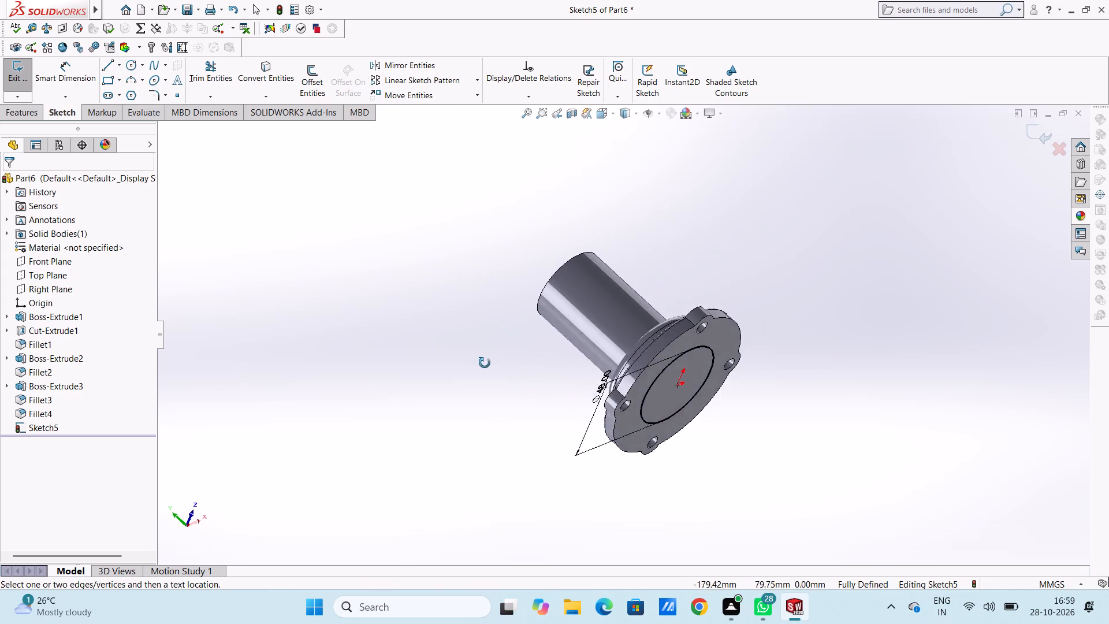
pyautogui.moveTo(485, 363); pyautogui.dragTo(476, 406, button='middle')
pyautogui.click(65, 79)
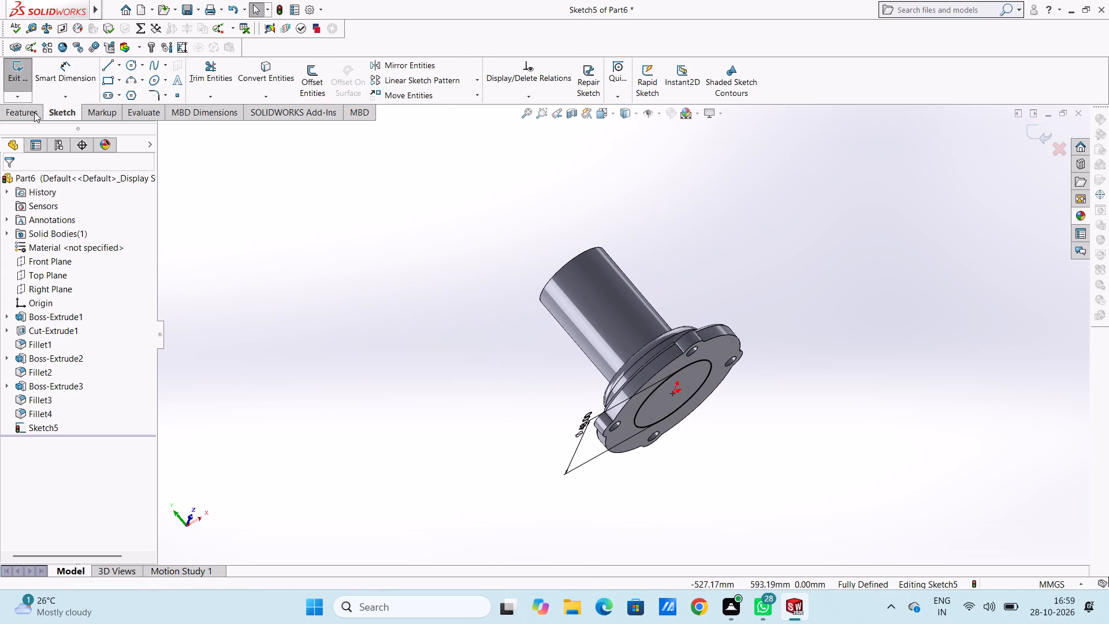
# Cut-extrude the 48 mm circle as a blind cut 14 mm deep into the flange's underside.
pyautogui.click(34, 112)
pyautogui.click(199, 82)
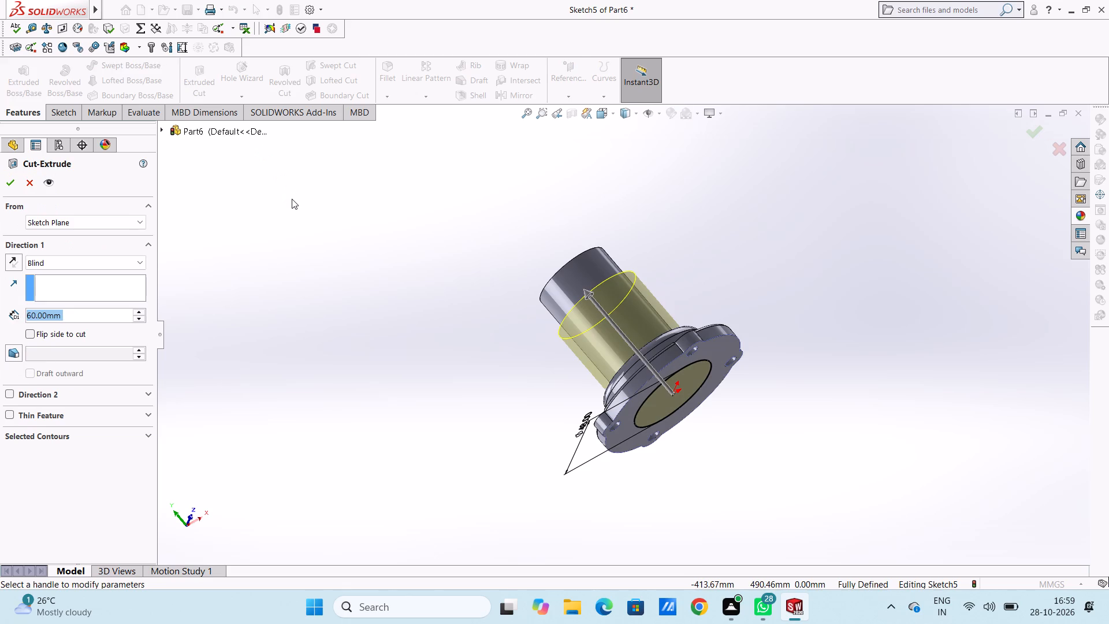
pyautogui.write('14')
pyautogui.press('Return')
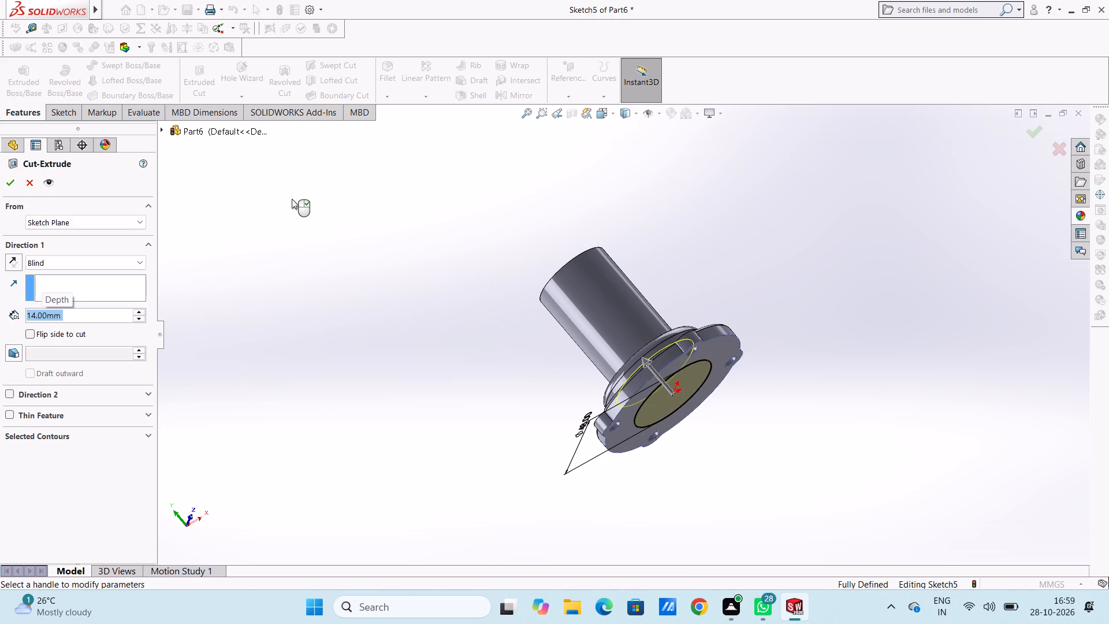
pyautogui.click(7, 187)
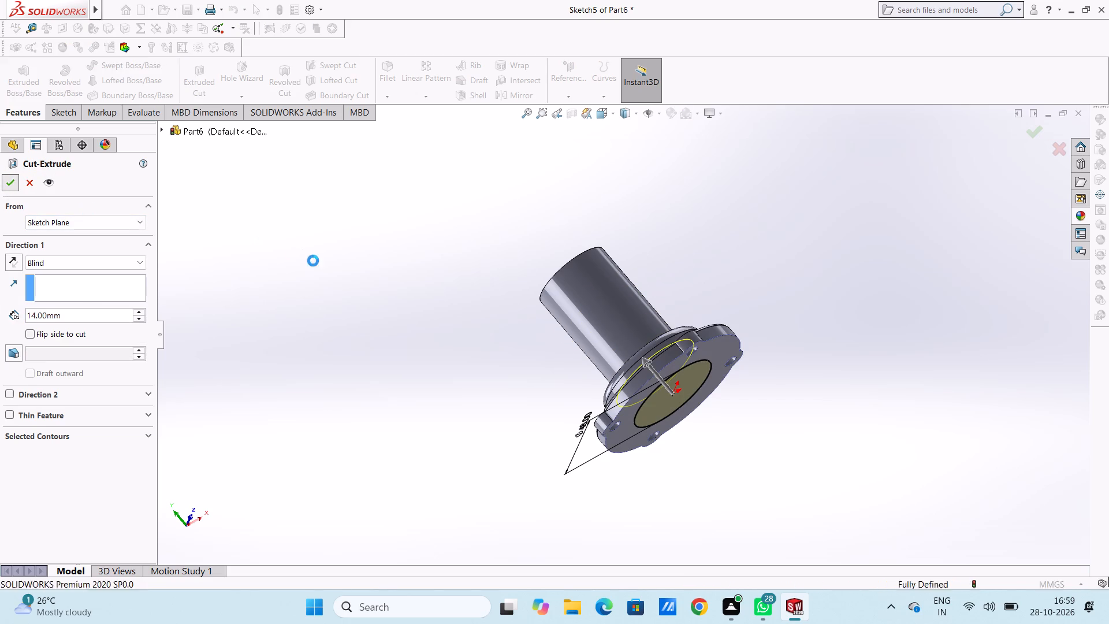
pyautogui.click(326, 274)
# Chamfer the bottom rim edge of the 48 mm underside recess by 1 mm at 45 degrees.
pyautogui.moveTo(384, 330); pyautogui.dragTo(354, 236, button='middle')
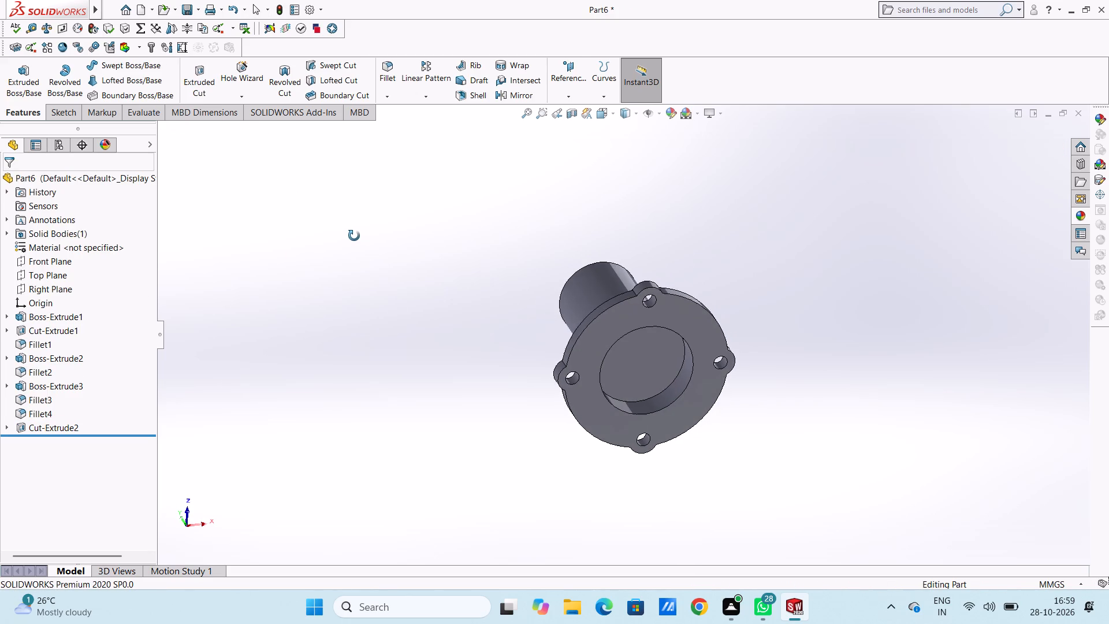
pyautogui.moveTo(354, 236); pyautogui.dragTo(333, 204, button='middle')
pyautogui.moveTo(402, 339); pyautogui.dragTo(418, 361, button='middle')
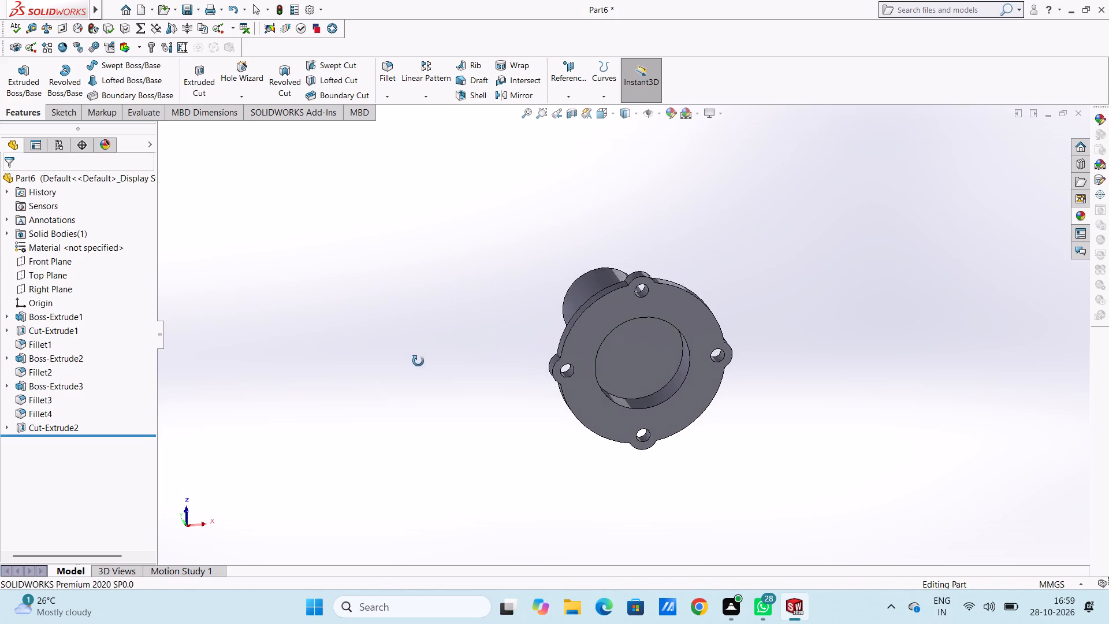
pyautogui.moveTo(418, 361); pyautogui.dragTo(430, 486, button='middle')
pyautogui.scroll(-3, 681, 480)
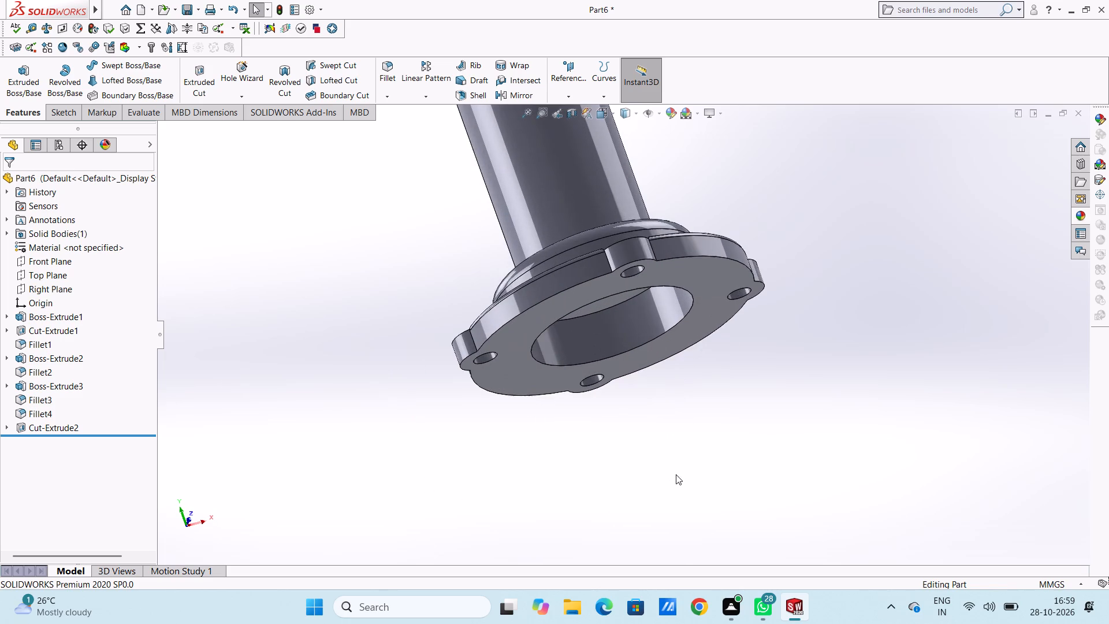
pyautogui.moveTo(644, 395); pyautogui.dragTo(617, 357, button='middle')
pyautogui.scroll(-3, 591, 254)
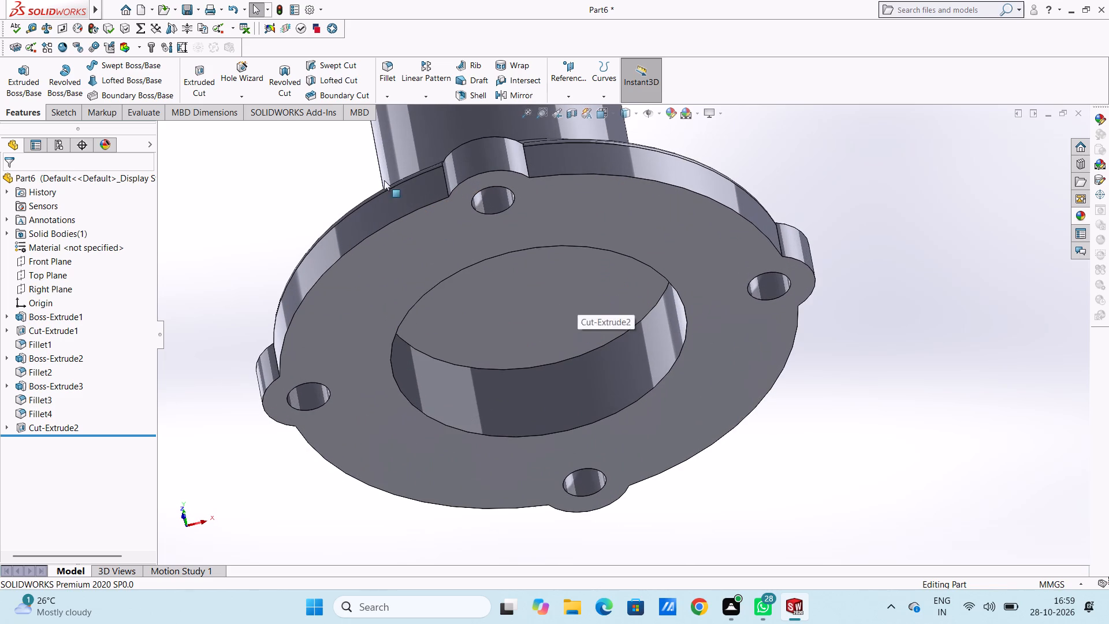
pyautogui.click(393, 103)
pyautogui.click(391, 99)
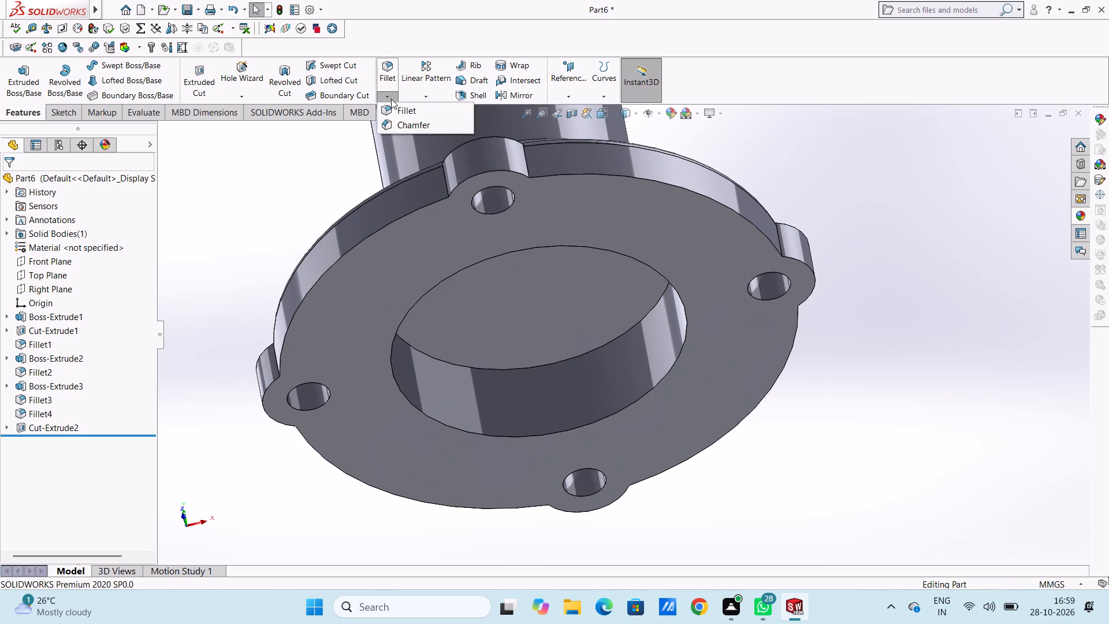
pyautogui.click(399, 133)
pyautogui.click(405, 125)
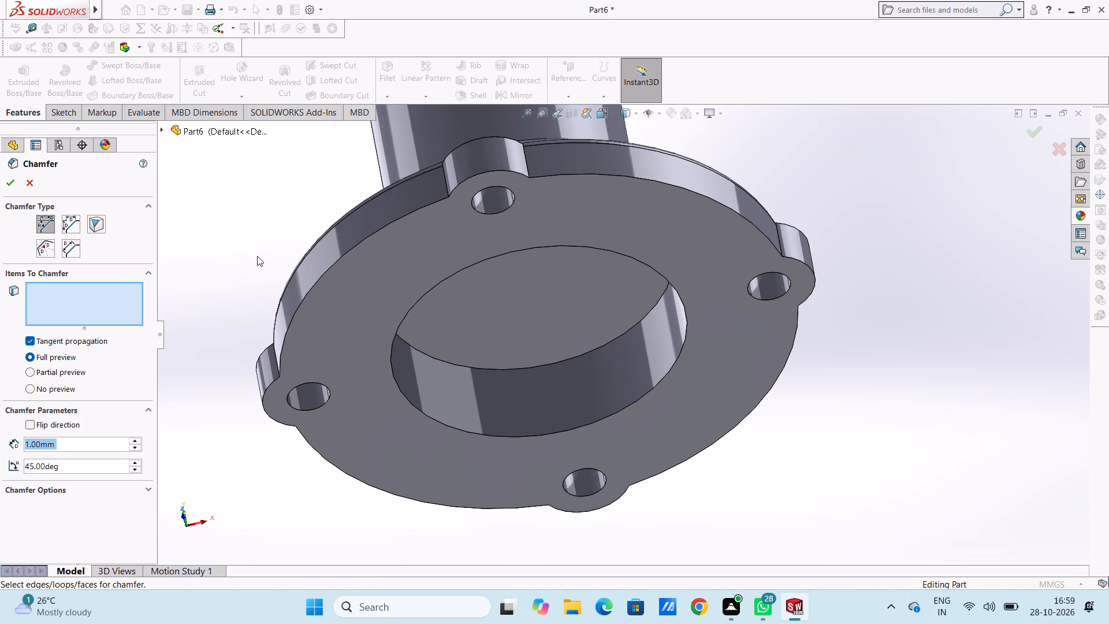
pyautogui.scroll(-1, 461, 415)
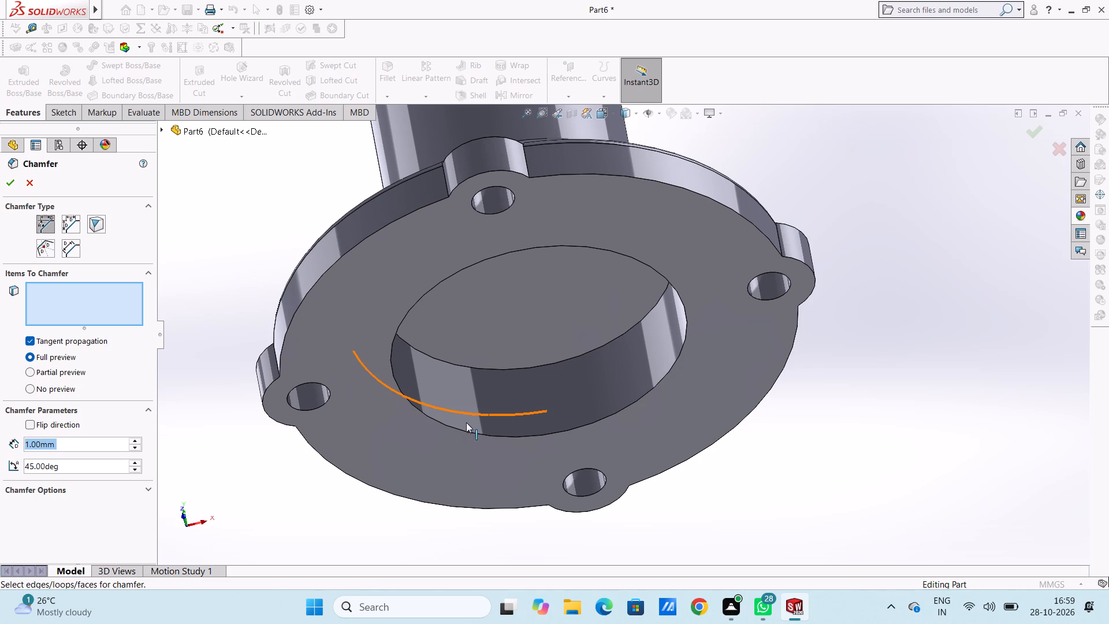
pyautogui.click(471, 428)
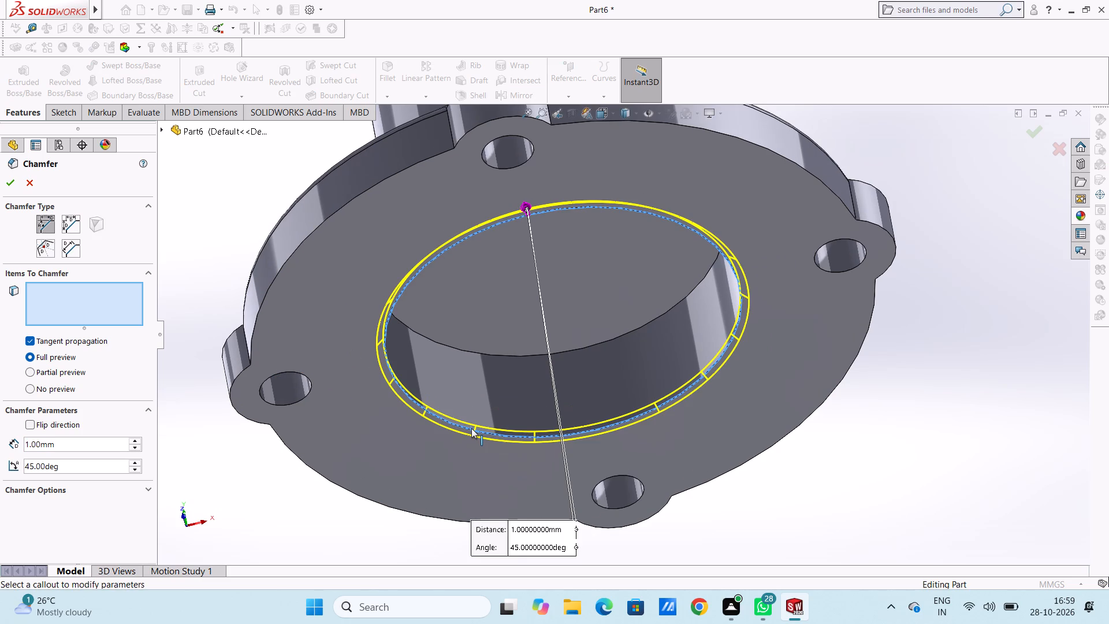
pyautogui.scroll(3, 471, 428)
pyautogui.moveTo(370, 231); pyautogui.dragTo(369, 342, button='middle')
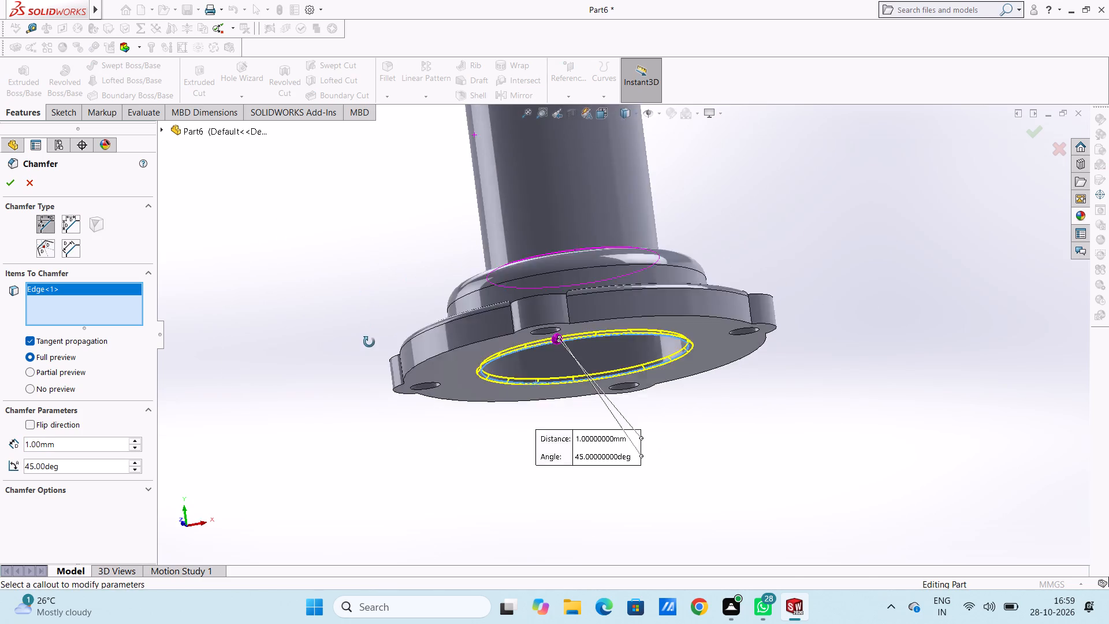
pyautogui.moveTo(369, 342); pyautogui.dragTo(366, 346, button='middle')
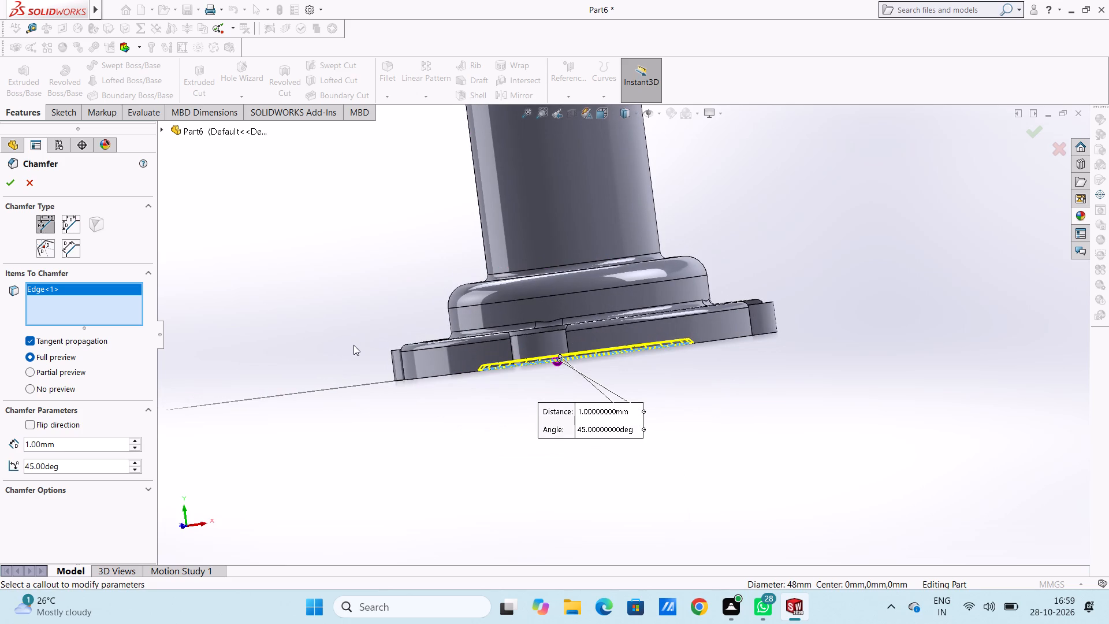
pyautogui.click(12, 185)
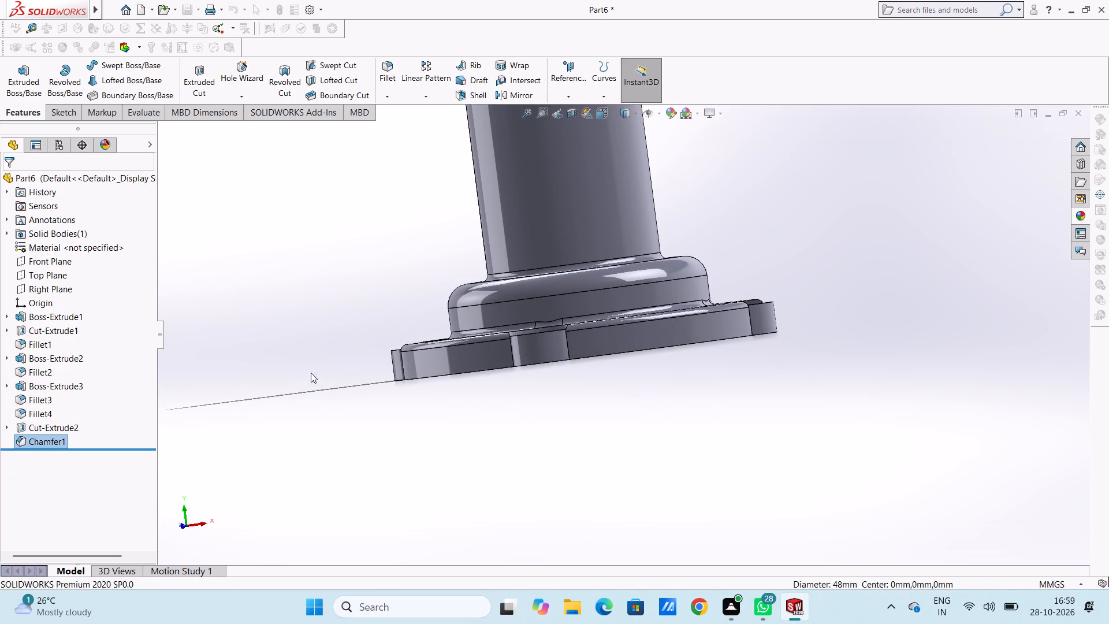
# Start a bottom-view sketch on the recess floor and draw an origin-centred circle of about 15.3 mm radius.
pyautogui.moveTo(349, 410); pyautogui.dragTo(330, 234, button='middle')
pyautogui.scroll(4, 348, 265)
pyautogui.moveTo(375, 336); pyautogui.dragTo(388, 345, button='middle')
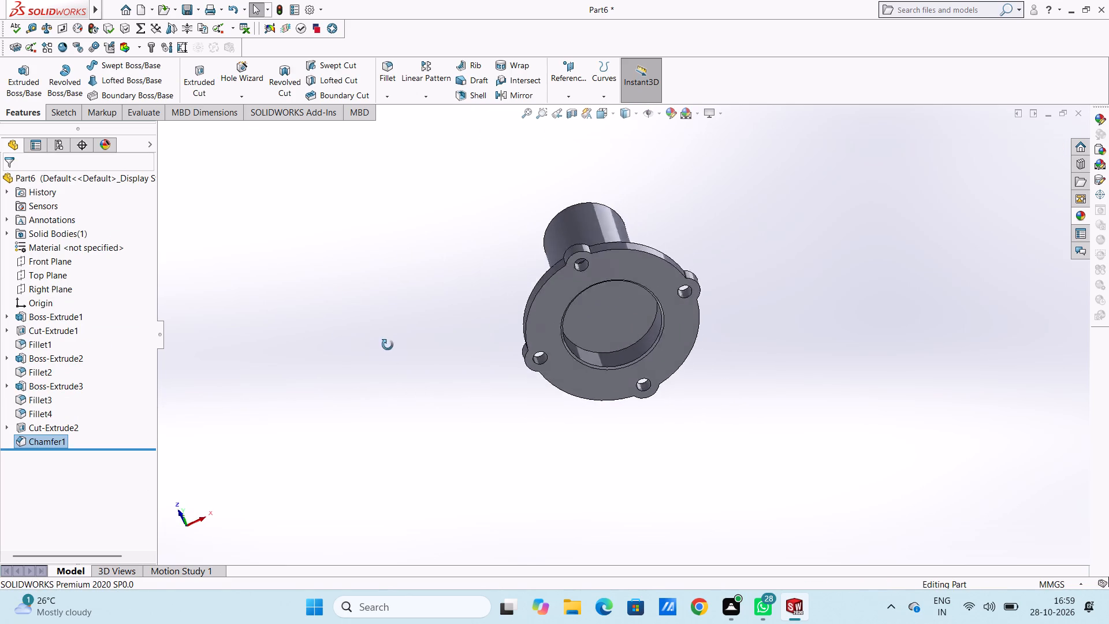
pyautogui.moveTo(388, 345); pyautogui.dragTo(375, 450, button='middle')
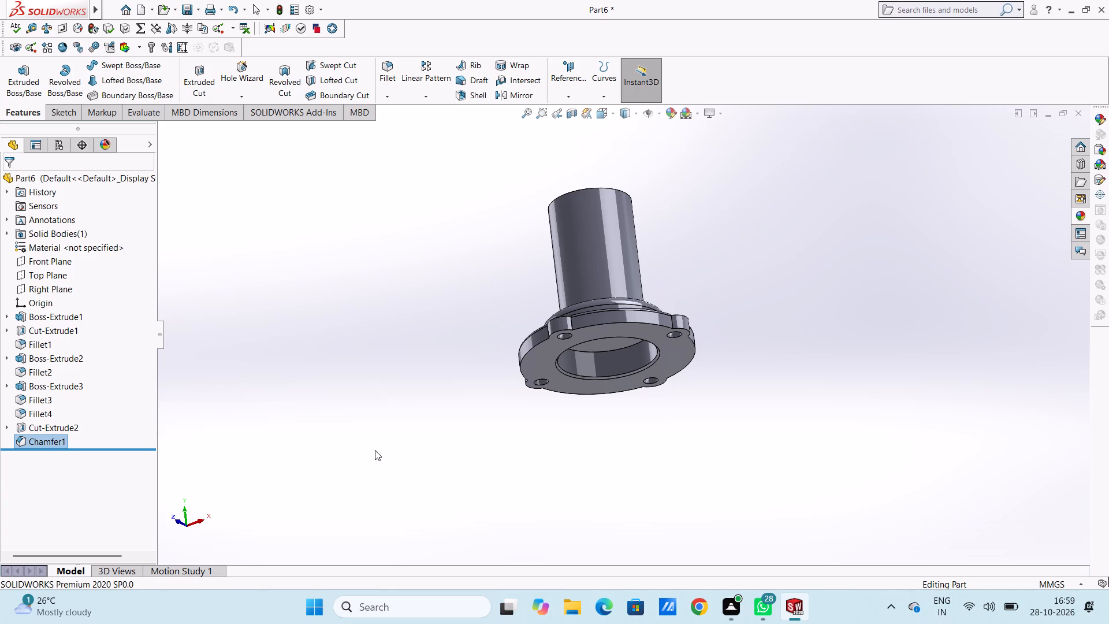
pyautogui.moveTo(484, 268); pyautogui.dragTo(468, 355, button='middle')
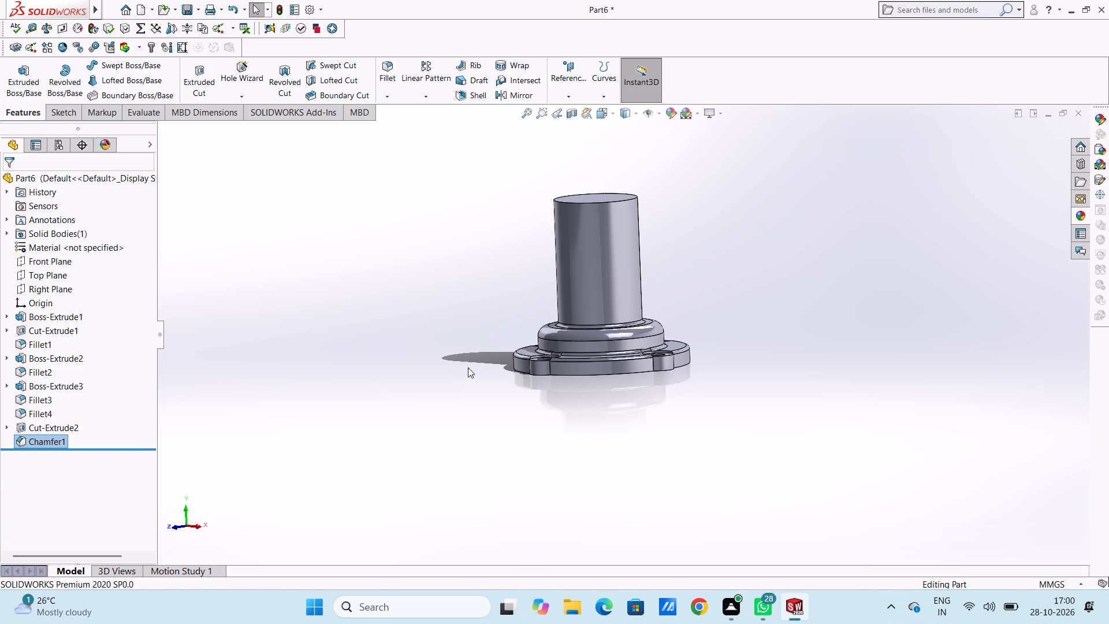
pyautogui.hotkey('ctrl', '6')
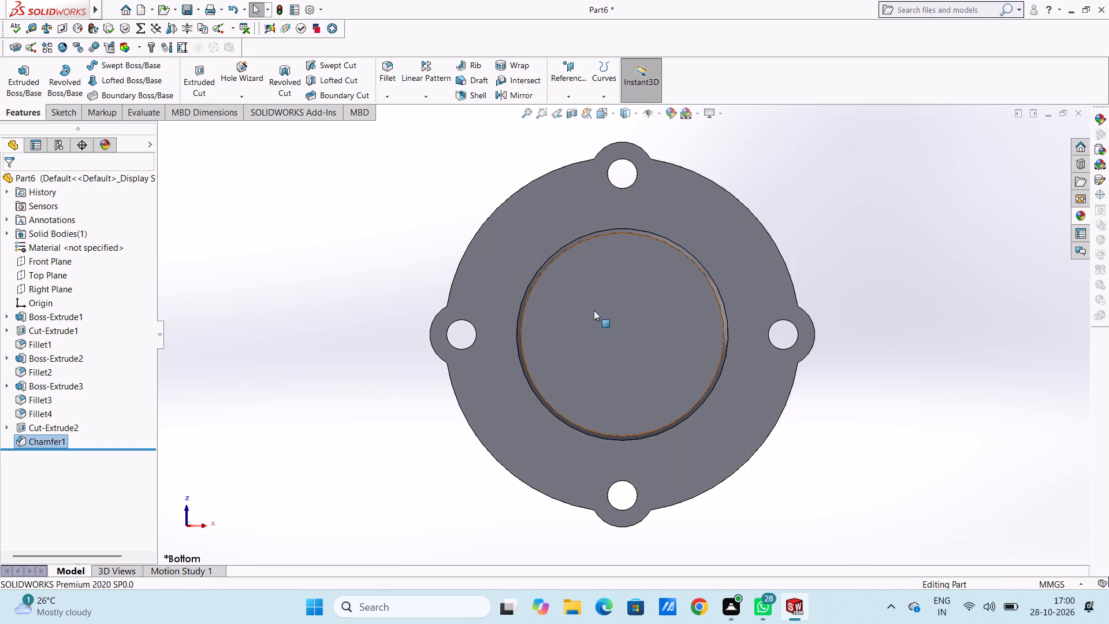
pyautogui.click(598, 314)
pyautogui.click(649, 280)
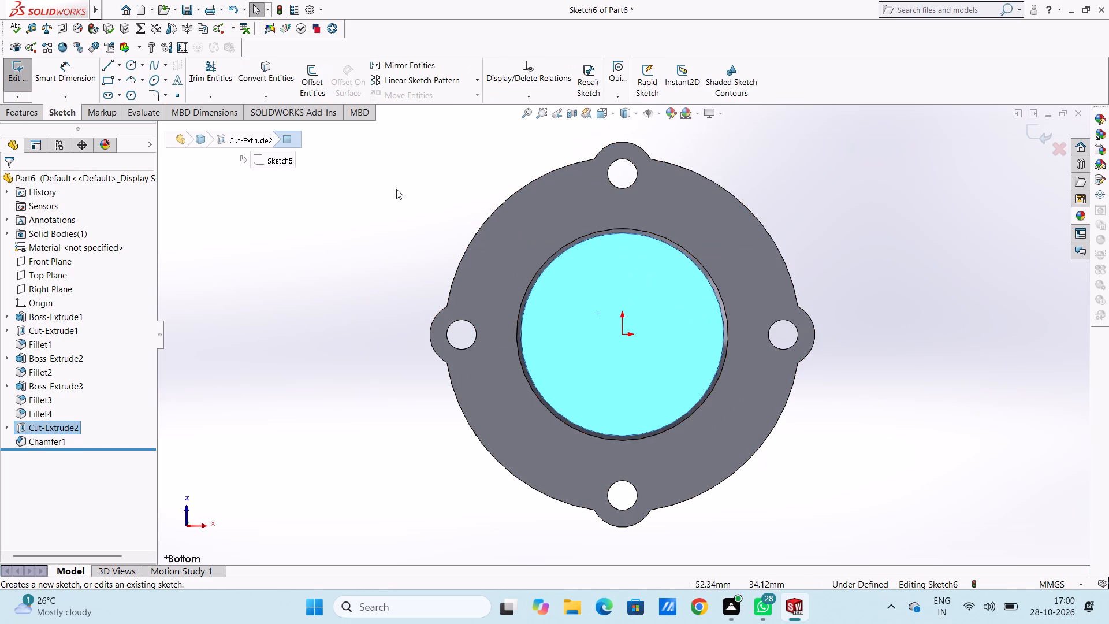
pyautogui.click(396, 189)
pyautogui.click(135, 63)
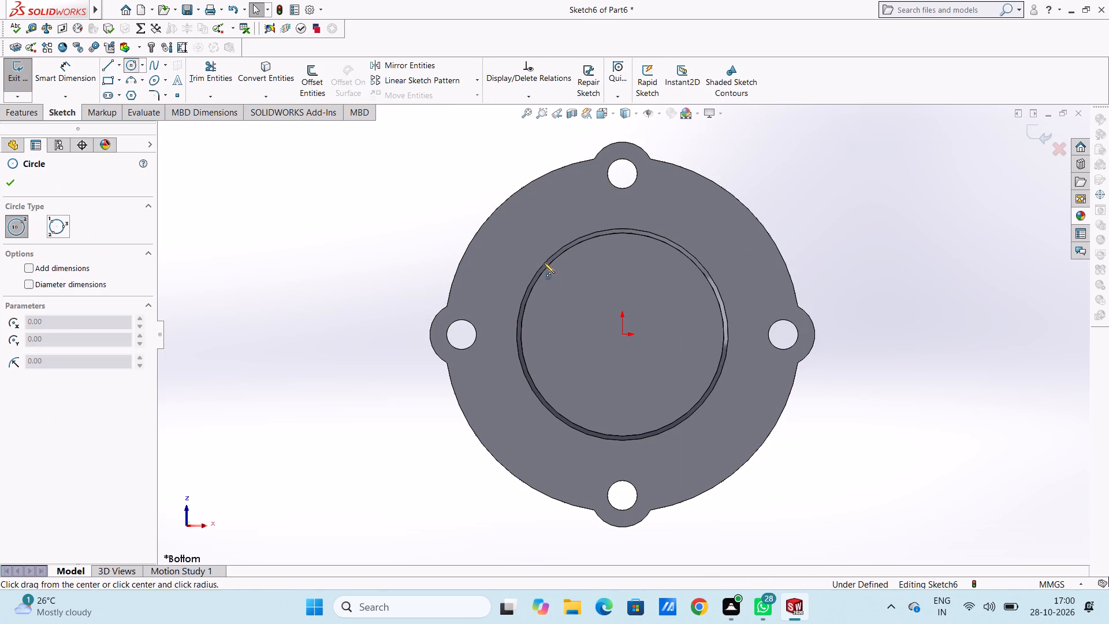
pyautogui.click(620, 335)
pyautogui.click(668, 288)
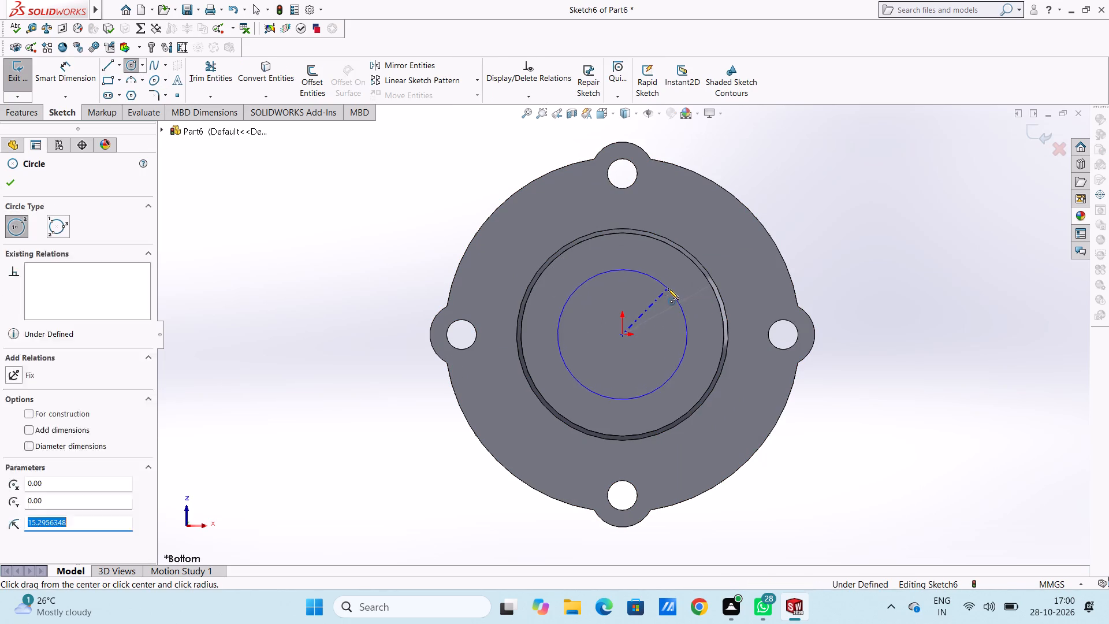
pyautogui.click(8, 183)
pyautogui.click(273, 236)
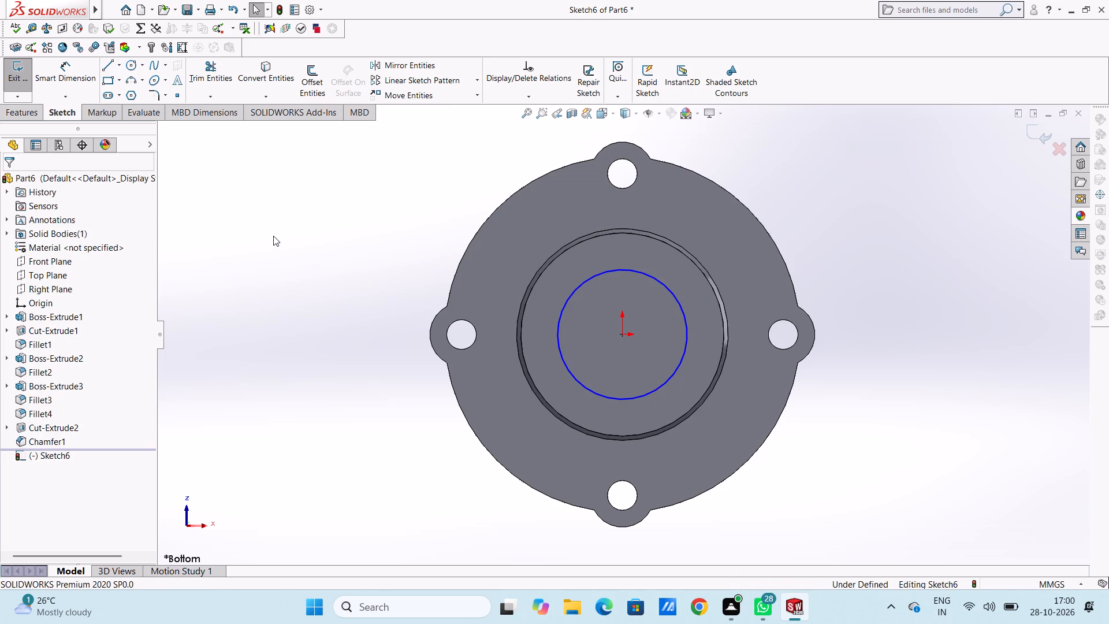
# Dimension the circle on the recess floor with a diameter of 30 mm.
pyautogui.click(80, 70)
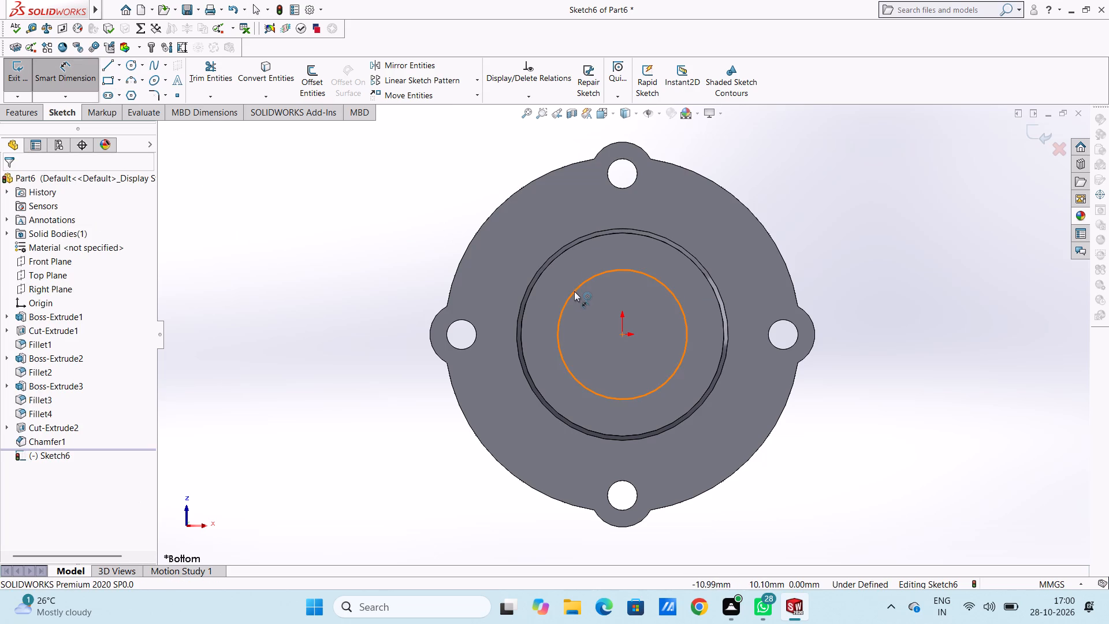
pyautogui.click(574, 291)
pyautogui.click(392, 198)
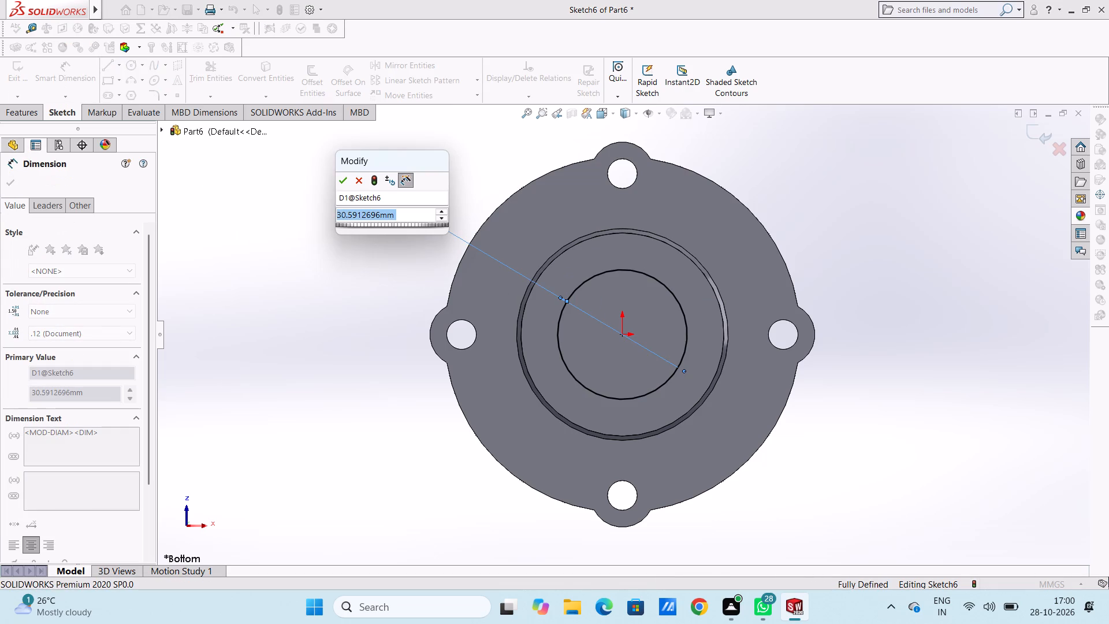
pyautogui.write('30')
pyautogui.press('Return')
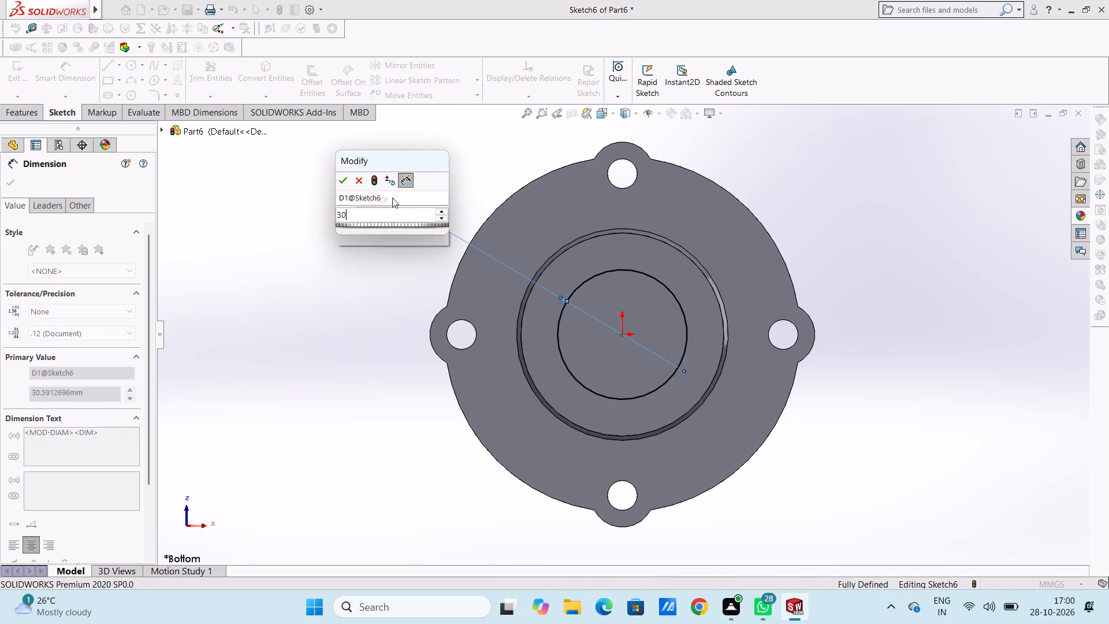
pyautogui.click(315, 235)
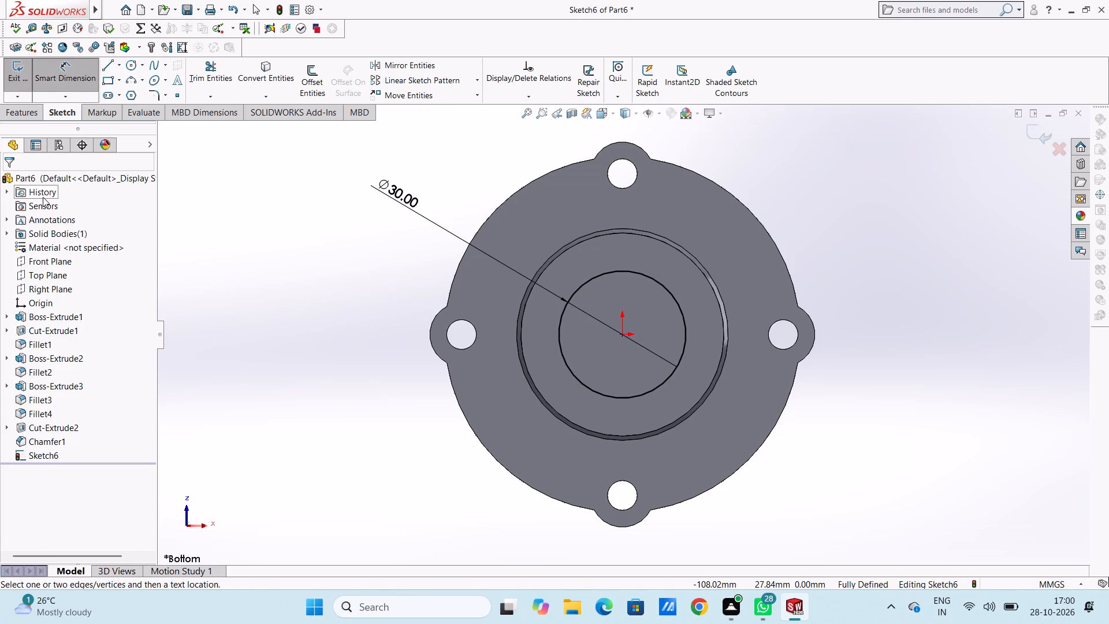
pyautogui.click(68, 82)
# Cut-extrude the 30 mm circle Through All, from the recess floor up through the 40 mm cylinder.
pyautogui.click(24, 117)
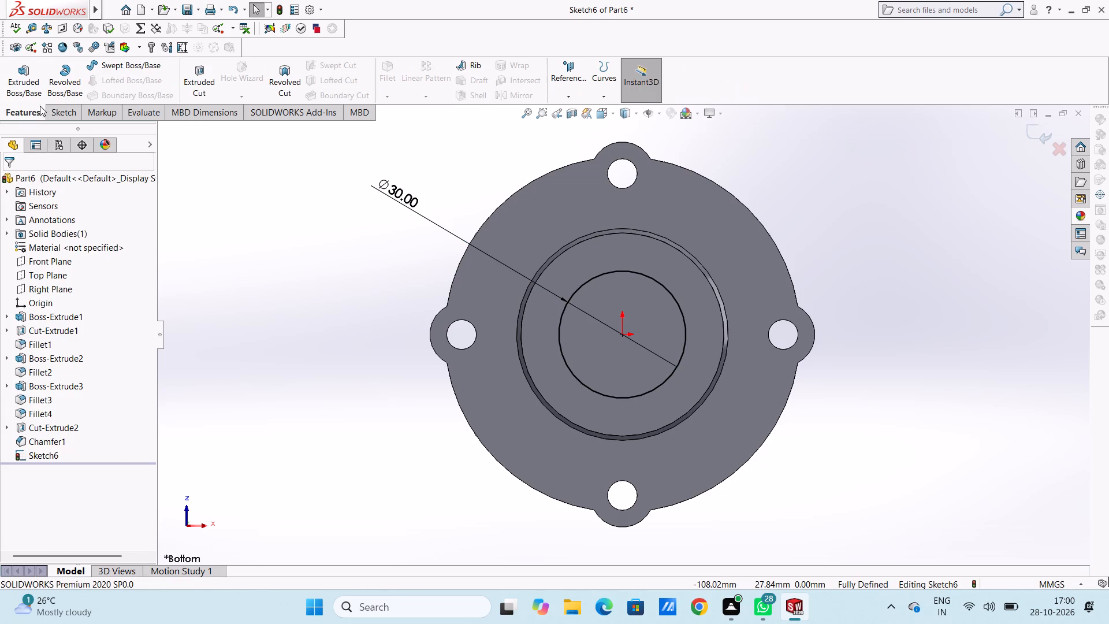
pyautogui.click(200, 80)
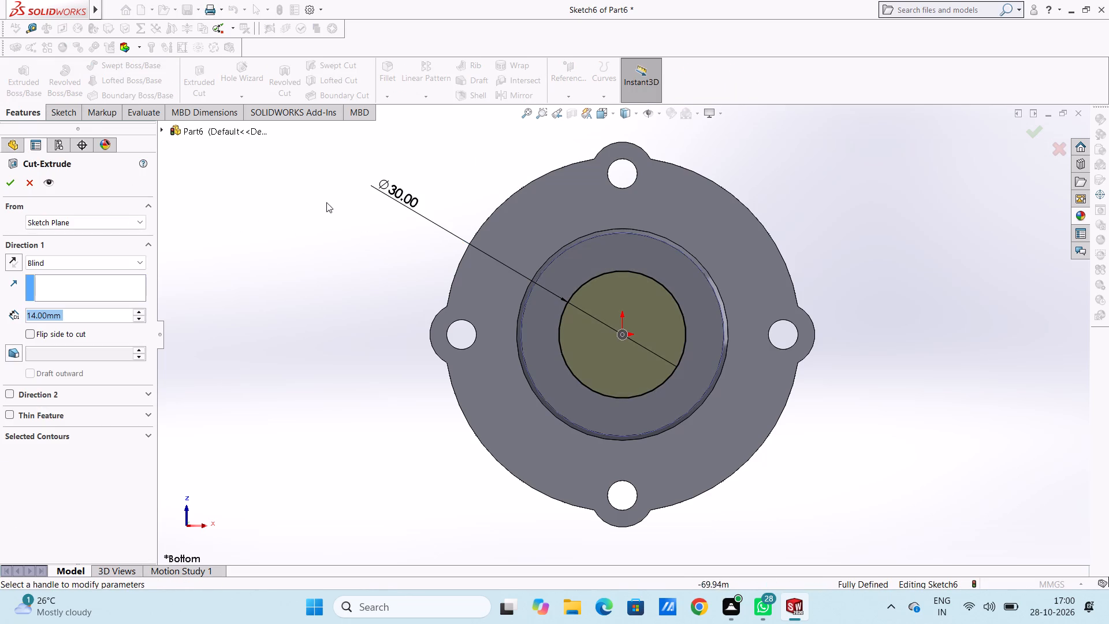
pyautogui.moveTo(326, 202); pyautogui.dragTo(386, 441, button='middle')
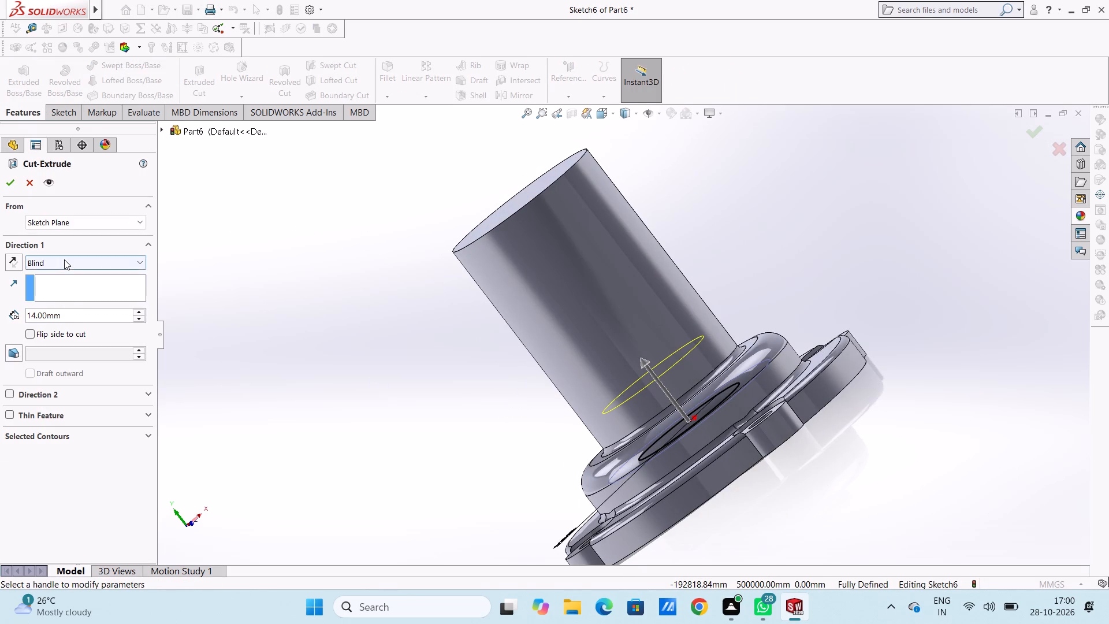
pyautogui.click(64, 259)
pyautogui.click(69, 287)
pyautogui.click(319, 303)
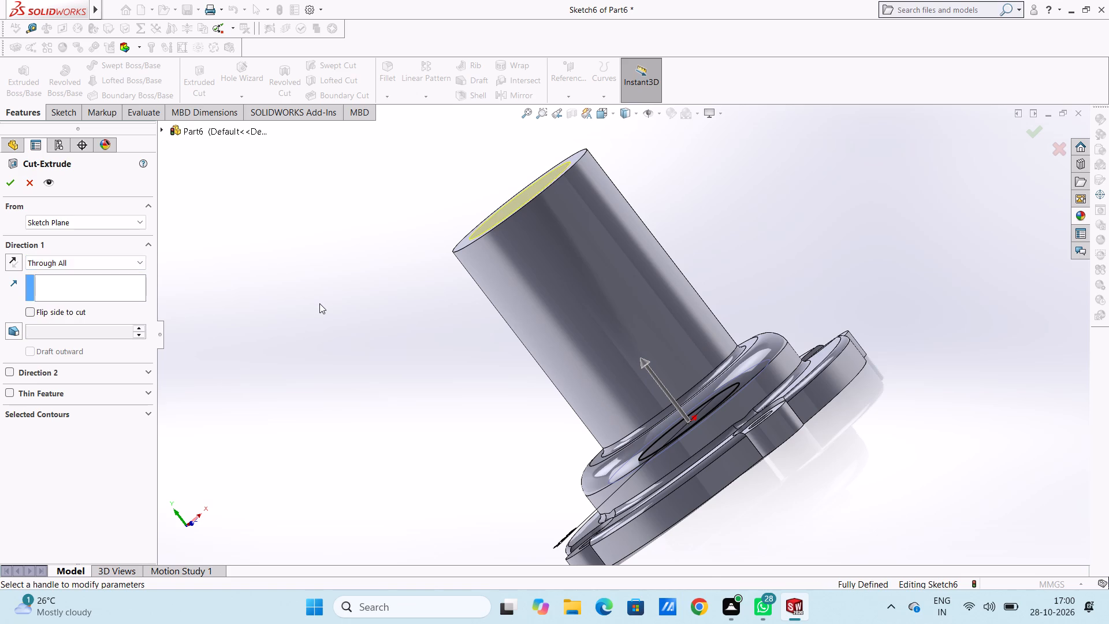
pyautogui.click(12, 183)
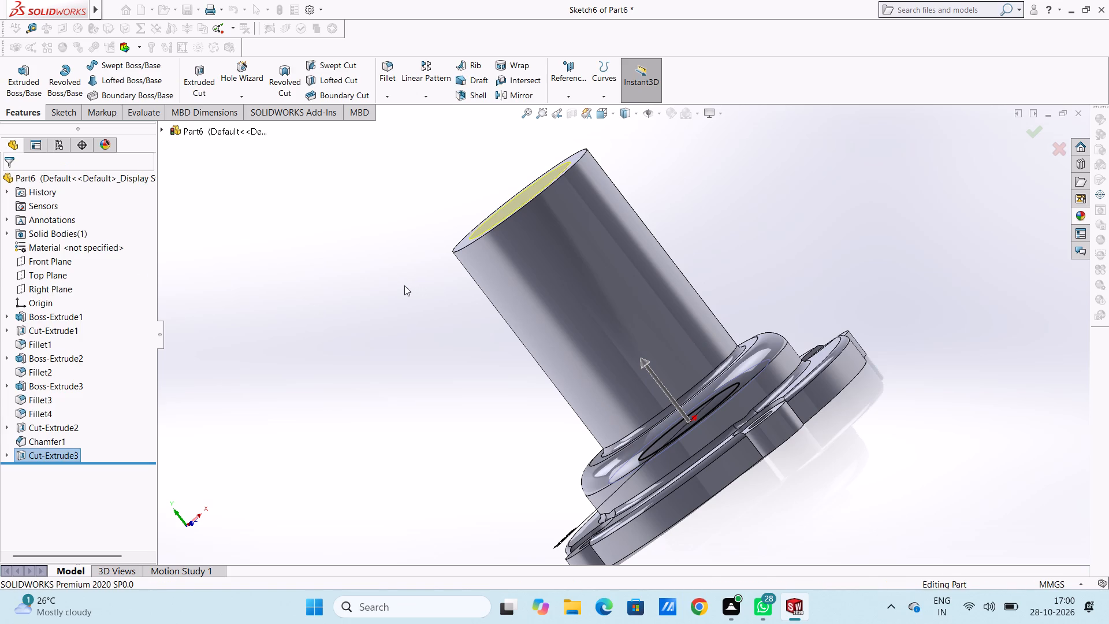
pyautogui.click(404, 285)
# Chamfer the inner edge of the 30 mm bore at the 40 mm cylinder's top by 1 mm at 45 degrees.
pyautogui.moveTo(385, 267); pyautogui.dragTo(461, 440, button='middle')
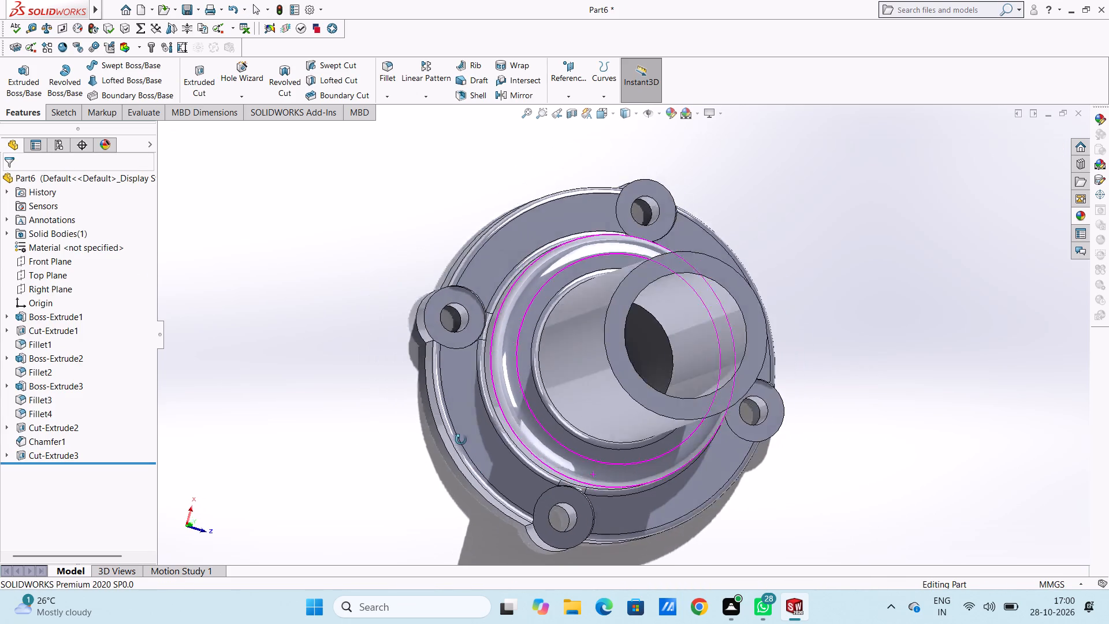
pyautogui.moveTo(461, 440); pyautogui.dragTo(402, 348, button='middle')
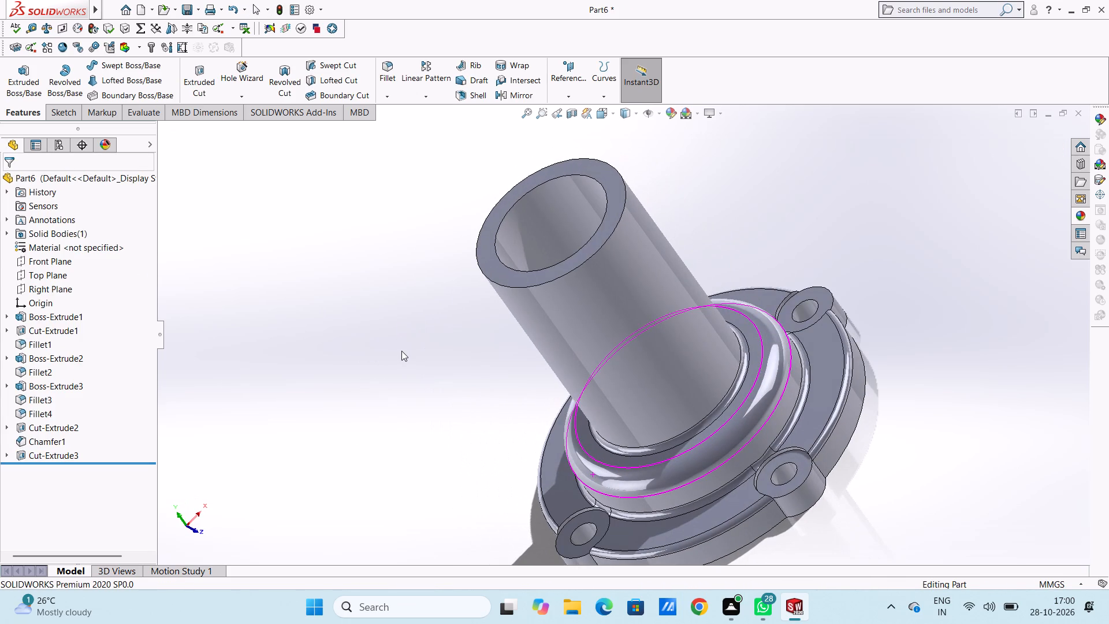
pyautogui.moveTo(430, 298); pyautogui.dragTo(439, 341, button='middle')
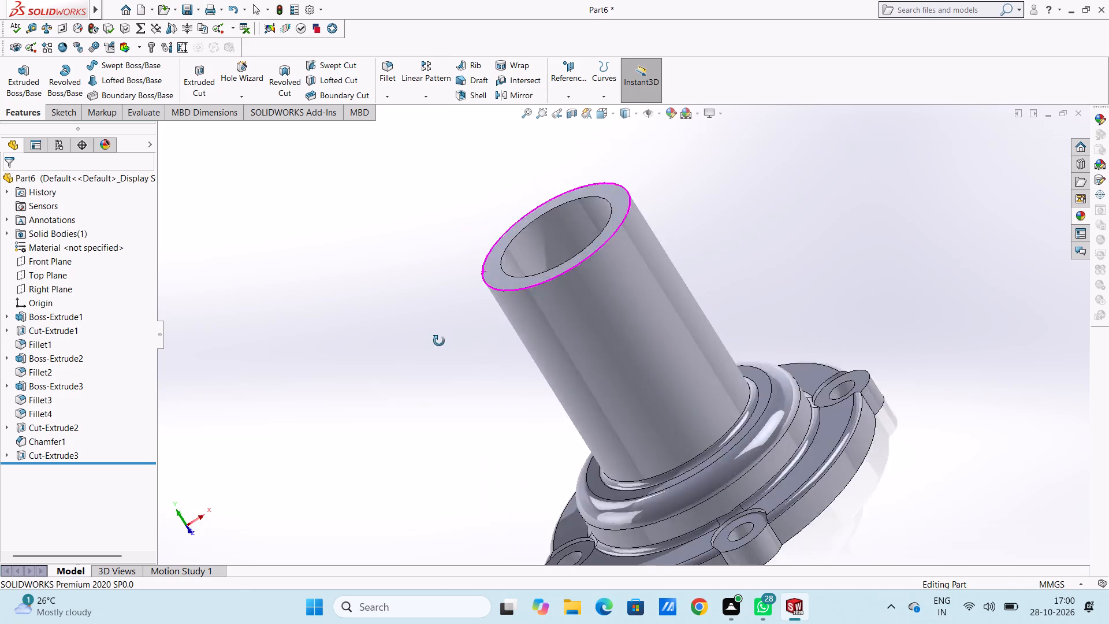
pyautogui.moveTo(439, 341); pyautogui.dragTo(432, 356, button='middle')
pyautogui.click(384, 95)
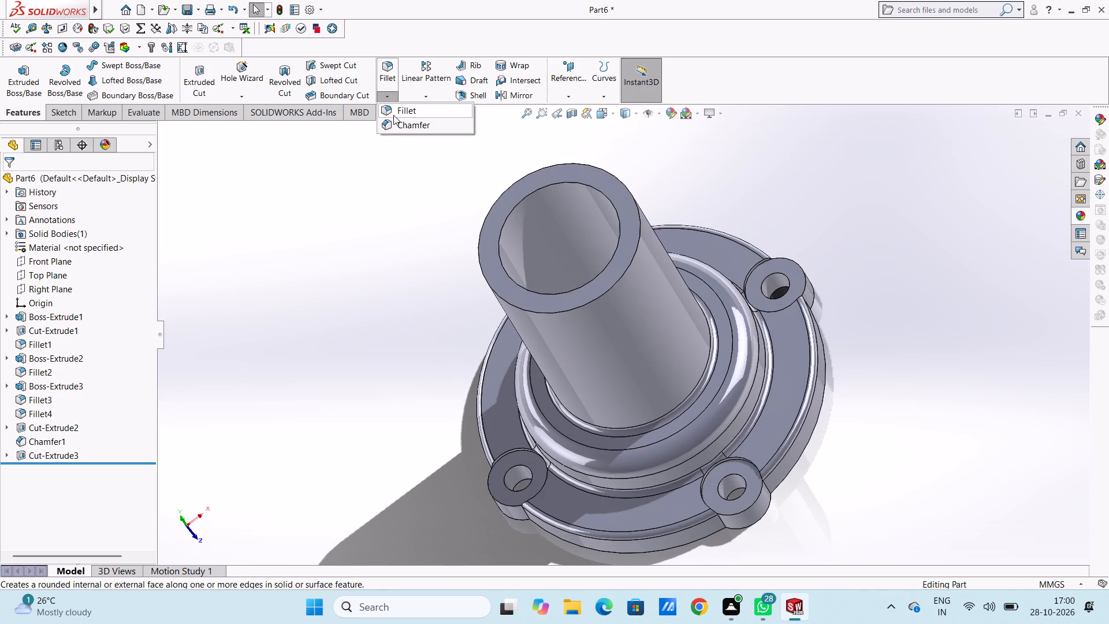
pyautogui.click(396, 120)
pyautogui.click(516, 206)
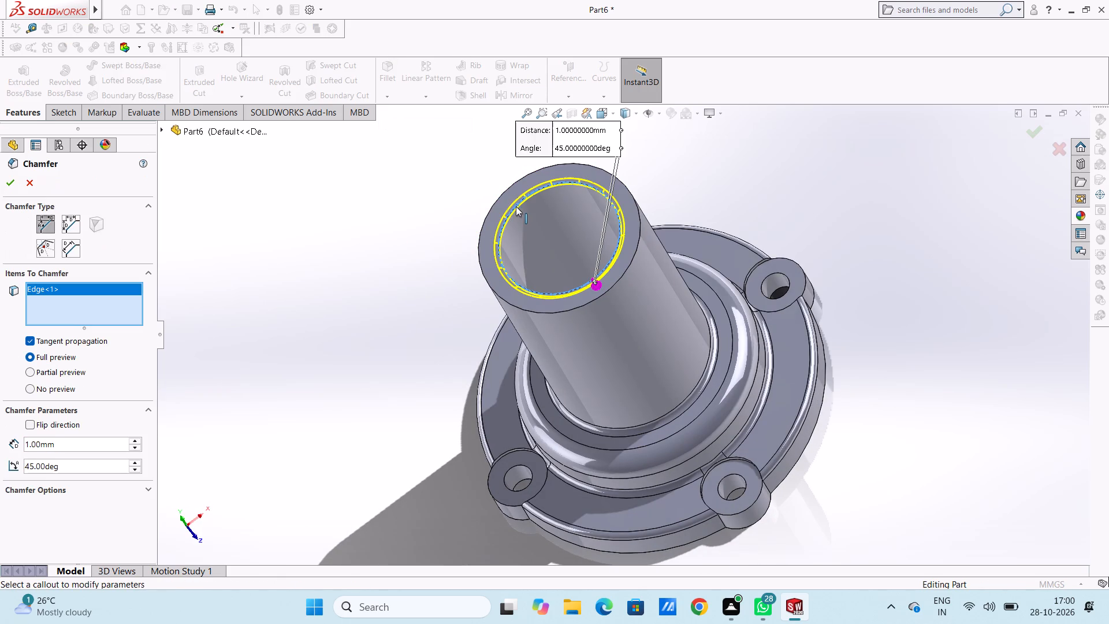
pyautogui.click(12, 180)
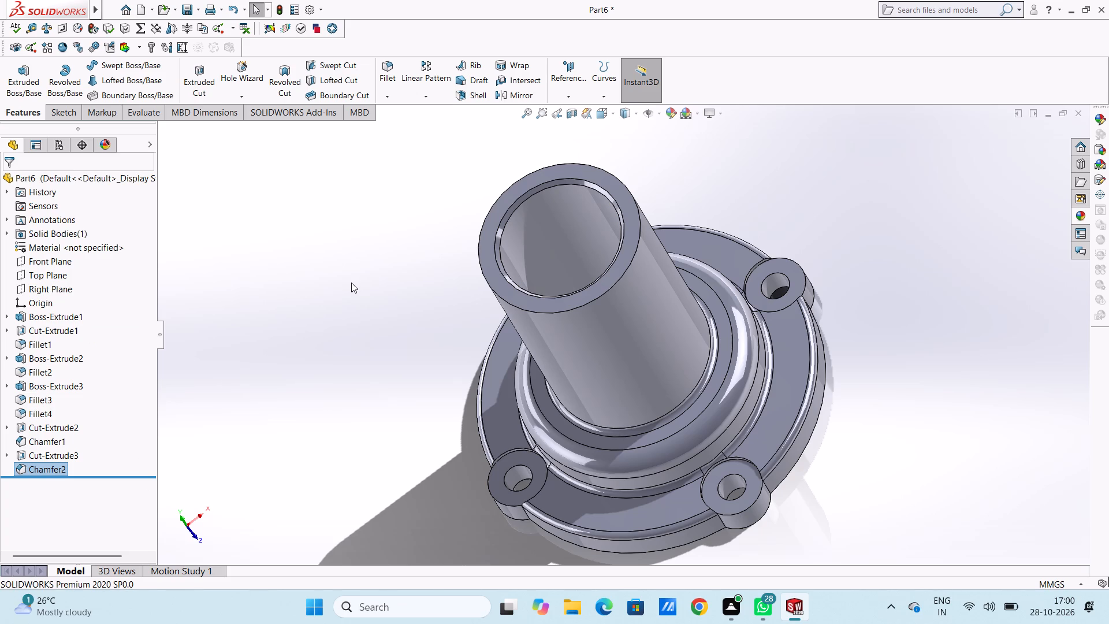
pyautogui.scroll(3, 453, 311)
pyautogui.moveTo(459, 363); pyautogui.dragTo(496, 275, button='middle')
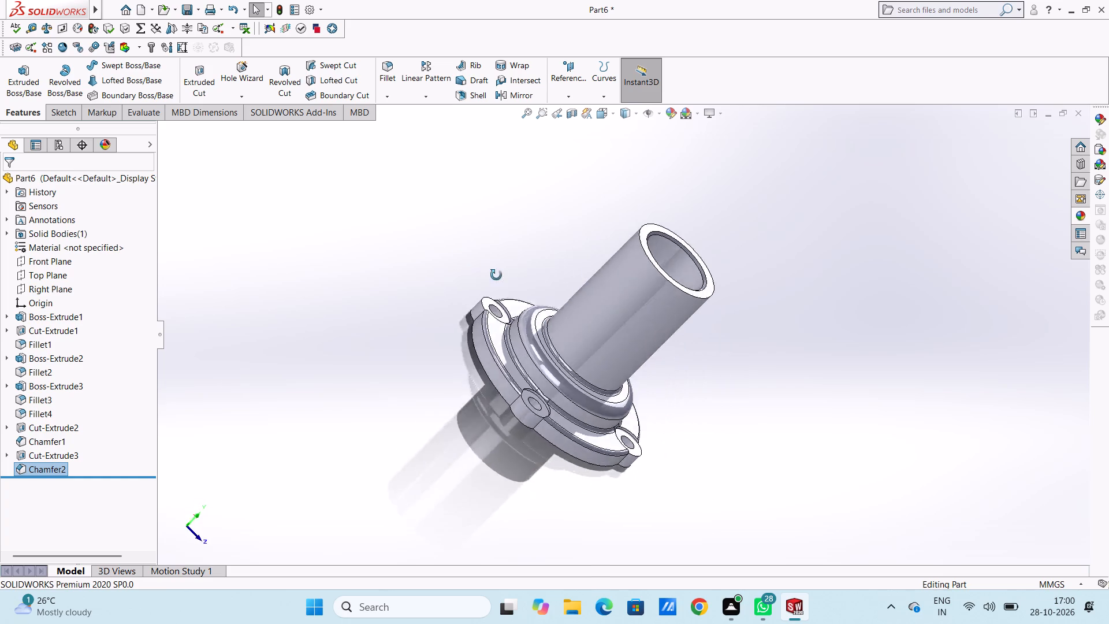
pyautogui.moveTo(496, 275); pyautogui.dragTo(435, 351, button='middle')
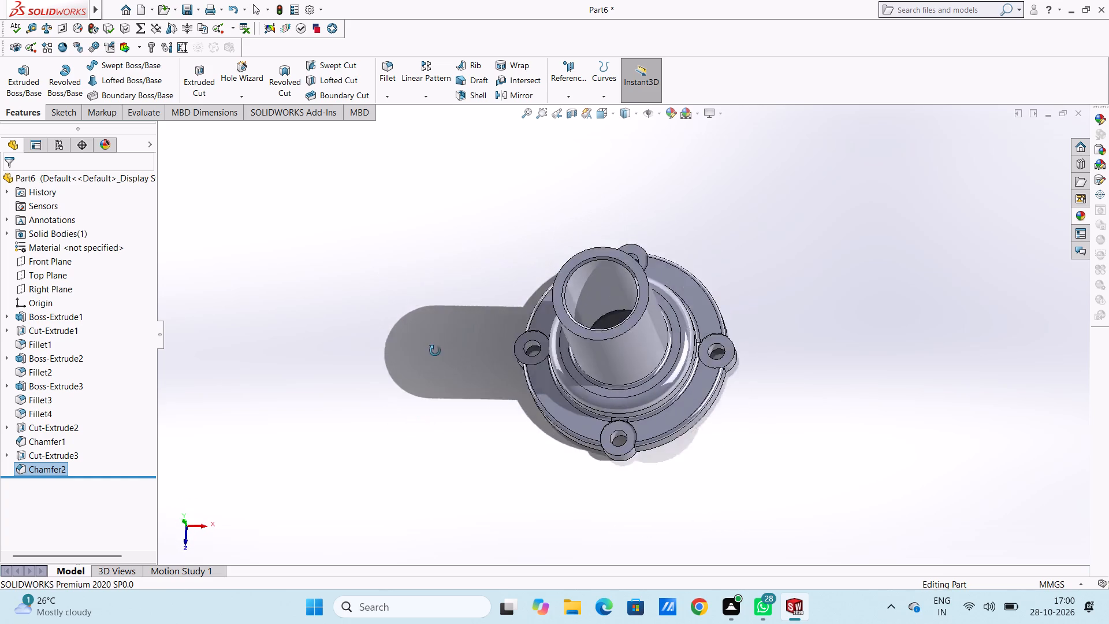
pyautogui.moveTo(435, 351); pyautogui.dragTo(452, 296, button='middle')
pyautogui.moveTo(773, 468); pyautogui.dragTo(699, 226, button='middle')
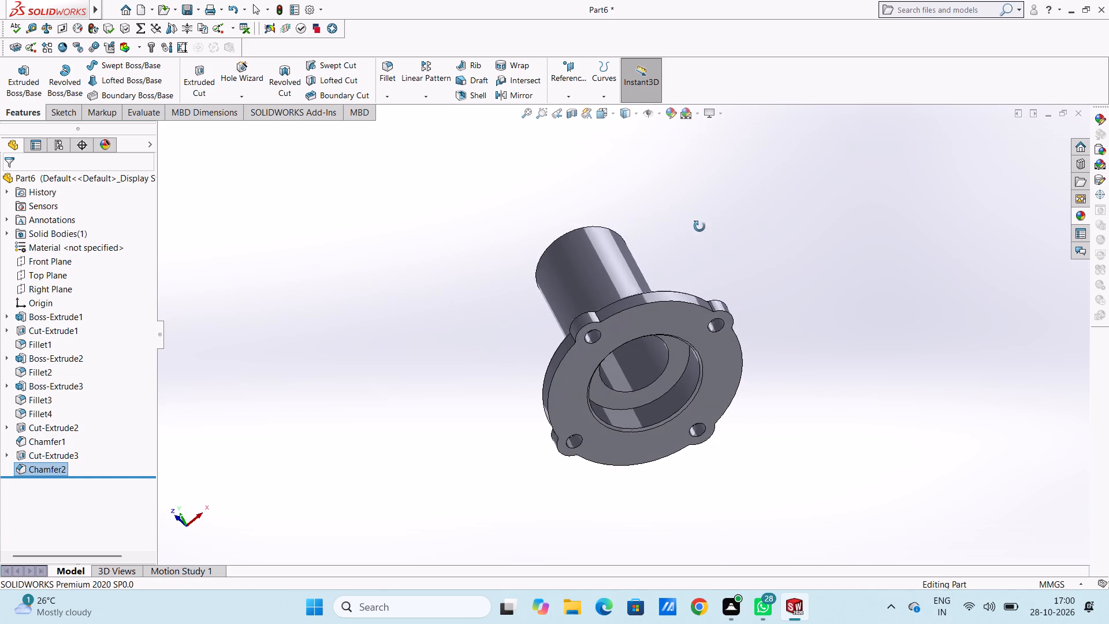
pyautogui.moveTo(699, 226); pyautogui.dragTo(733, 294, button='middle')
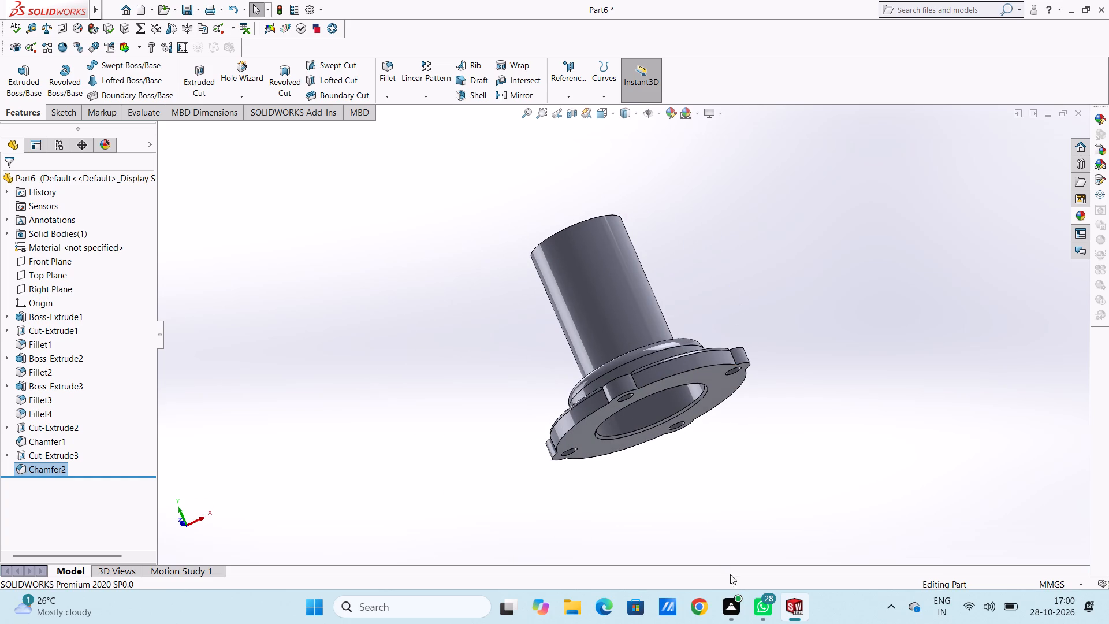
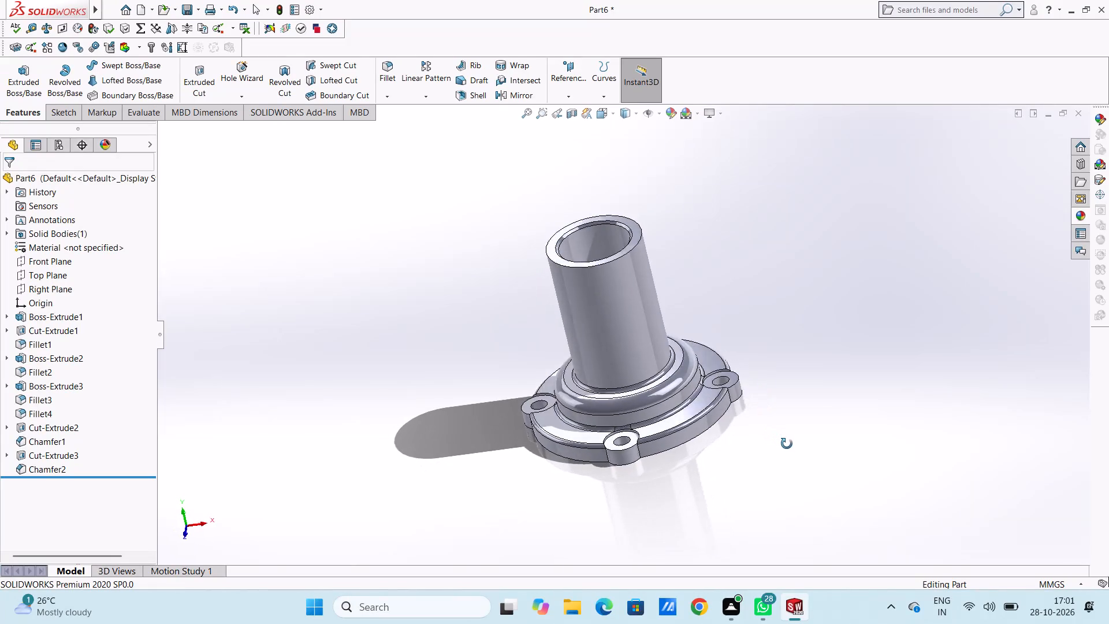
# Examine the recess, bore and wall profile in a section view cut at the Front Plane, and close the section.
pyautogui.moveTo(735, 394); pyautogui.dragTo(747, 269, button='middle')
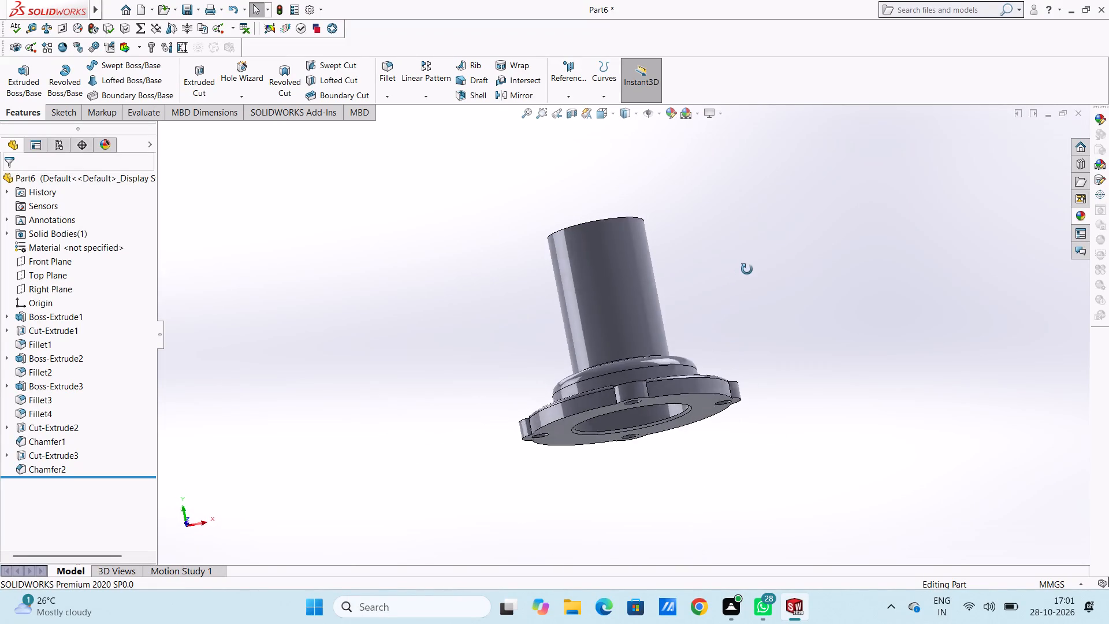
pyautogui.moveTo(747, 269); pyautogui.dragTo(738, 282, button='middle')
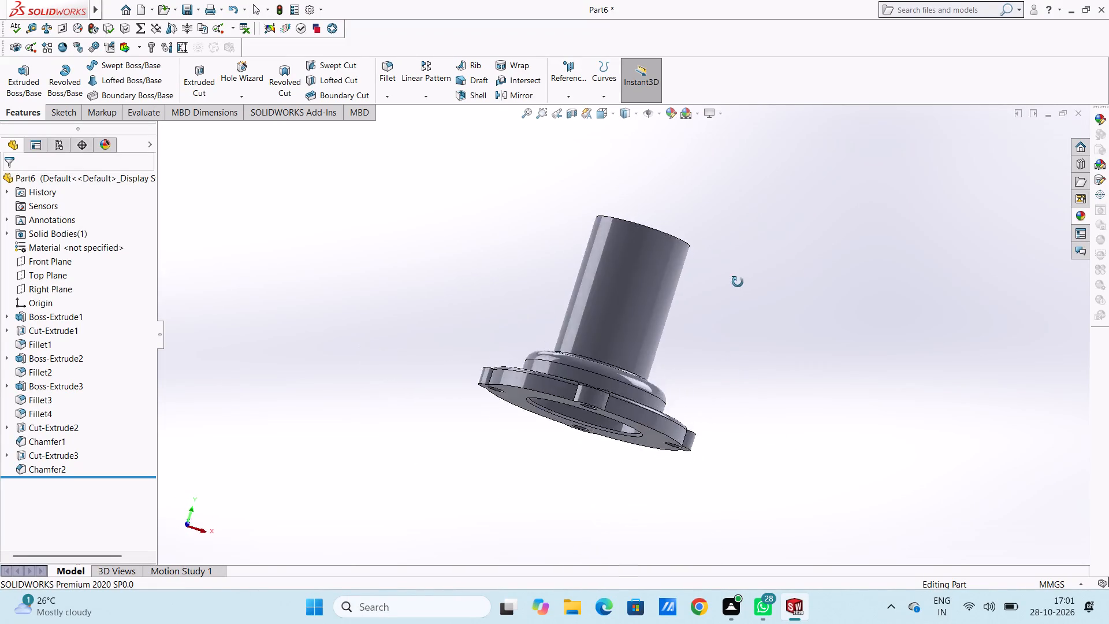
pyautogui.moveTo(738, 282); pyautogui.dragTo(778, 366, button='middle')
pyautogui.click(576, 116)
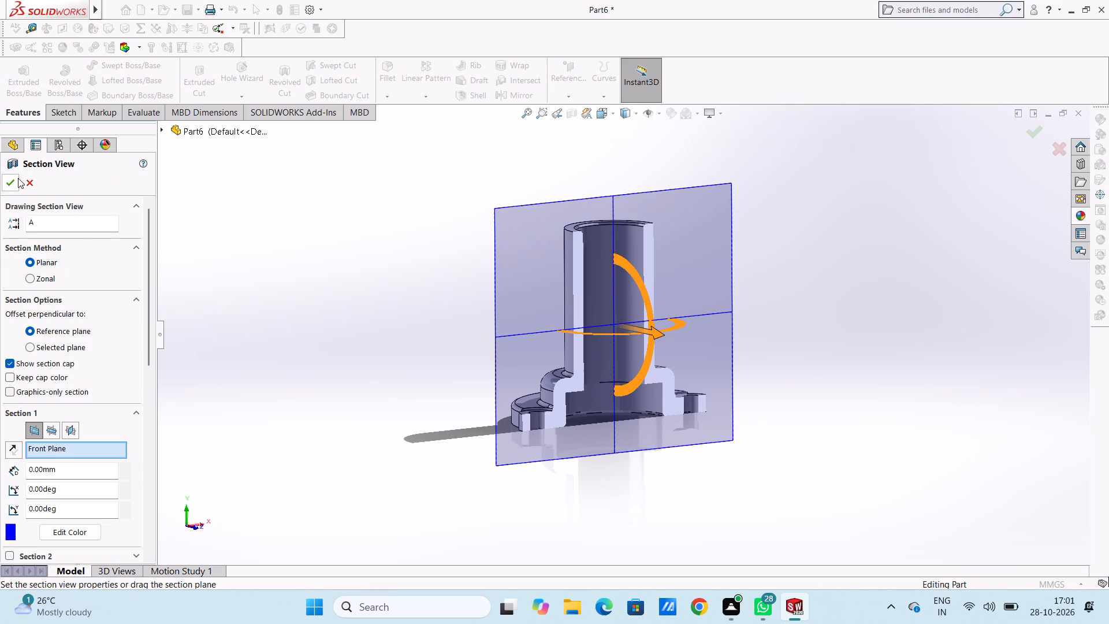
pyautogui.click(13, 185)
pyautogui.moveTo(425, 375); pyautogui.dragTo(375, 300, button='middle')
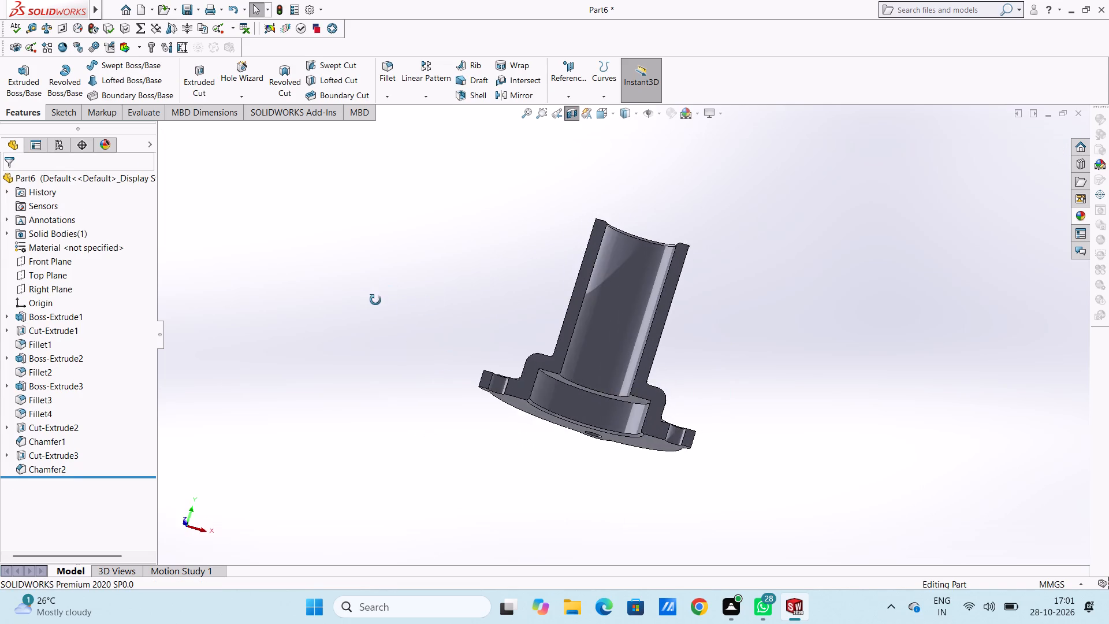
pyautogui.moveTo(375, 300); pyautogui.dragTo(379, 327, button='middle')
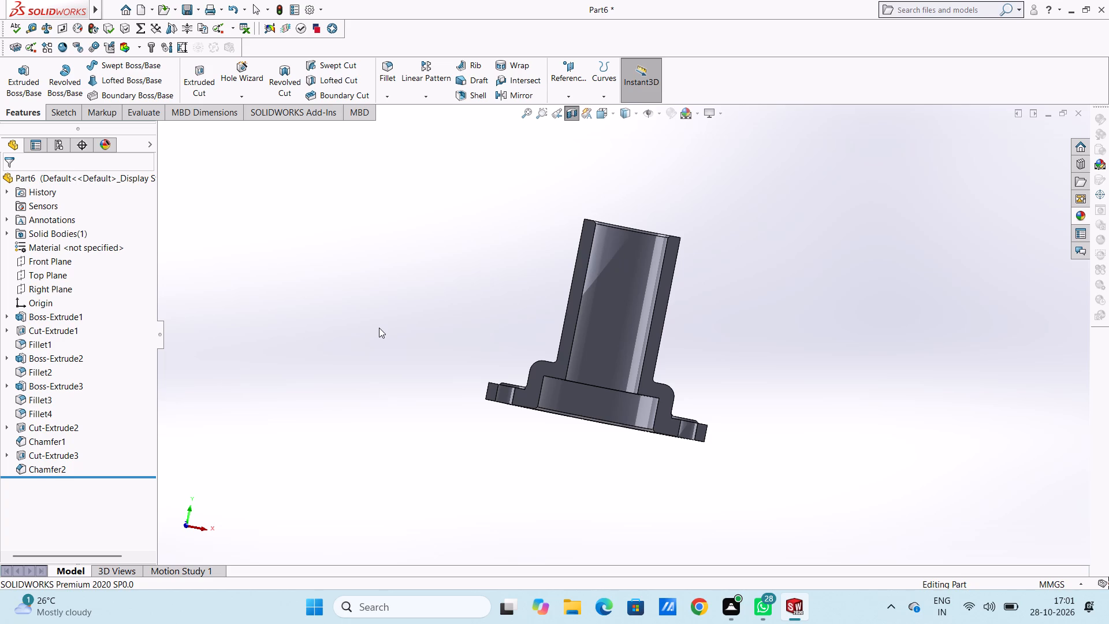
pyautogui.moveTo(390, 272); pyautogui.dragTo(389, 270, button='middle')
pyautogui.moveTo(389, 270); pyautogui.dragTo(384, 285, button='middle')
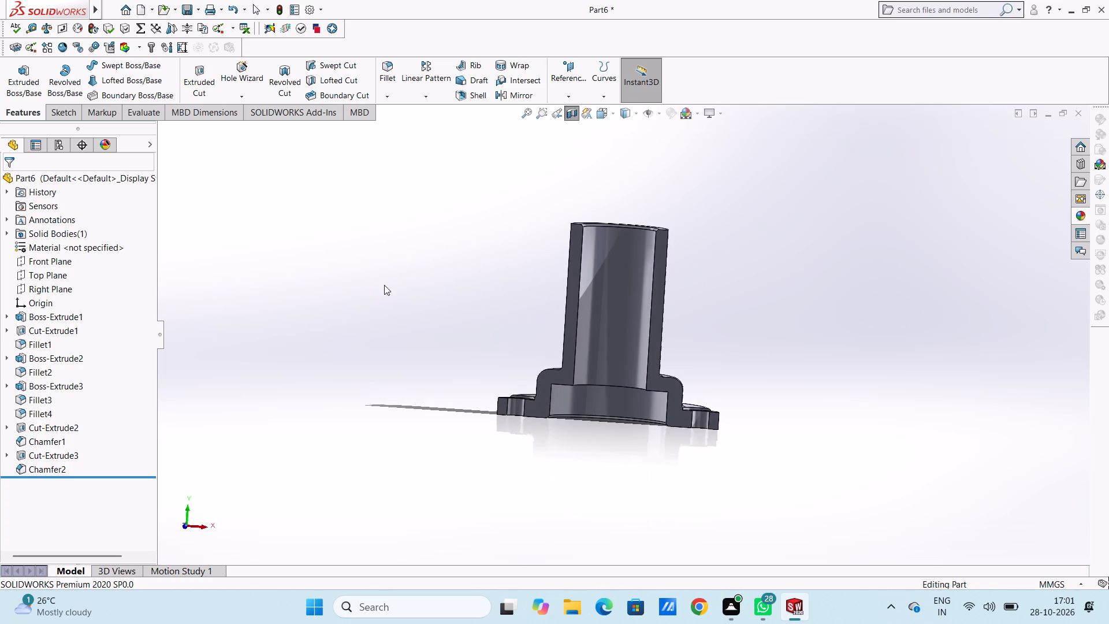
pyautogui.click(574, 119)
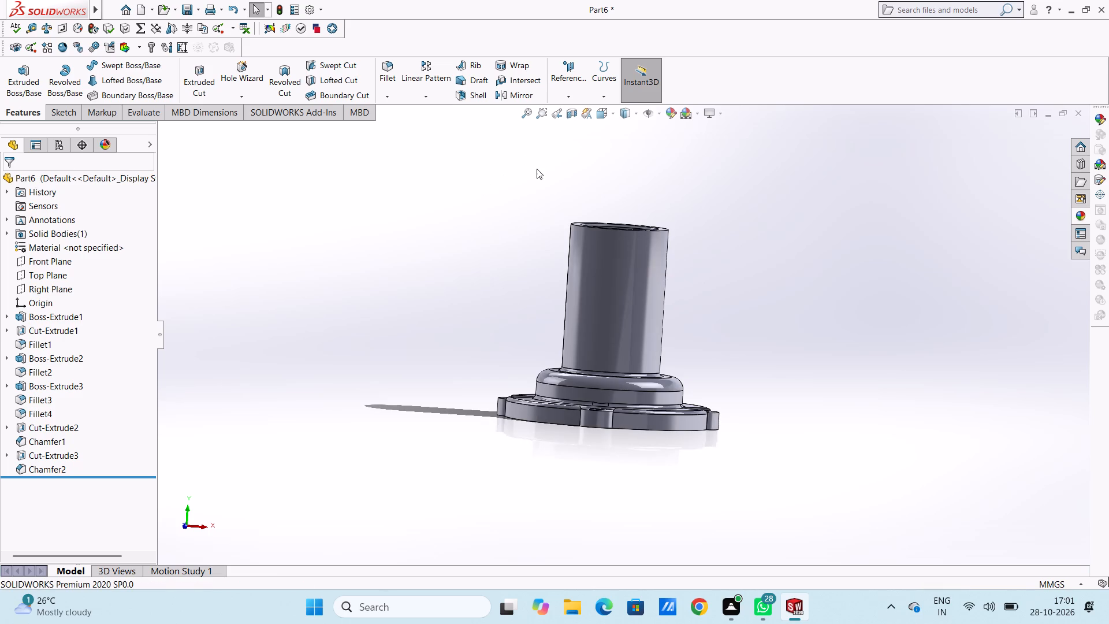
# Inspect the finished flanged cover's exterior from above and below, and in the standard left and right views.
pyautogui.scroll(2, 486, 223)
pyautogui.moveTo(484, 226); pyautogui.dragTo(485, 406, button='middle')
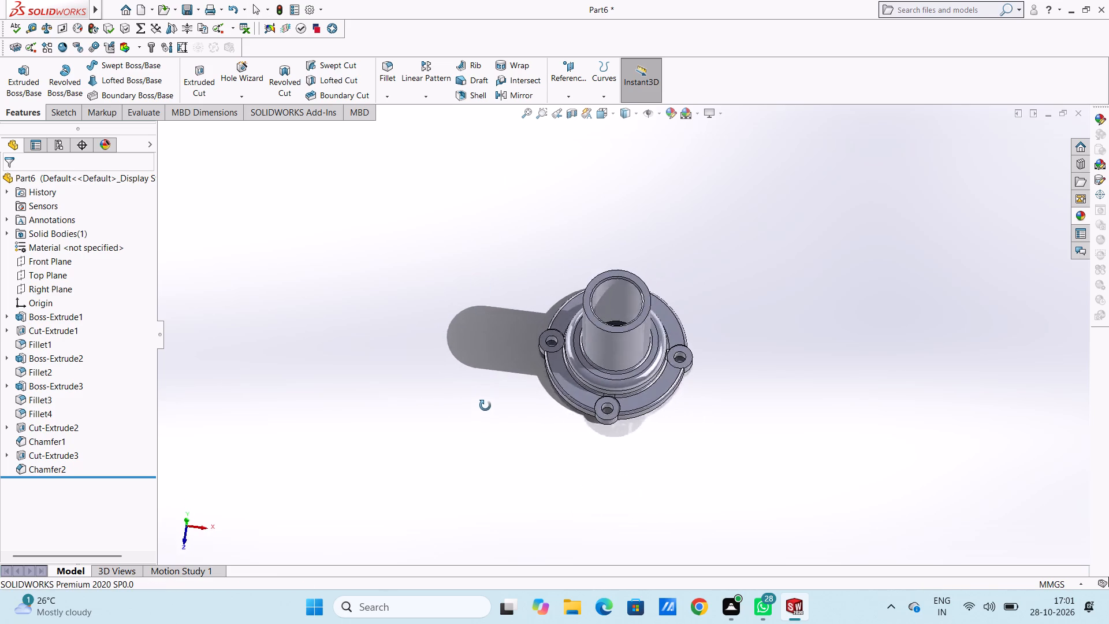
pyautogui.moveTo(485, 406); pyautogui.dragTo(471, 392, button='middle')
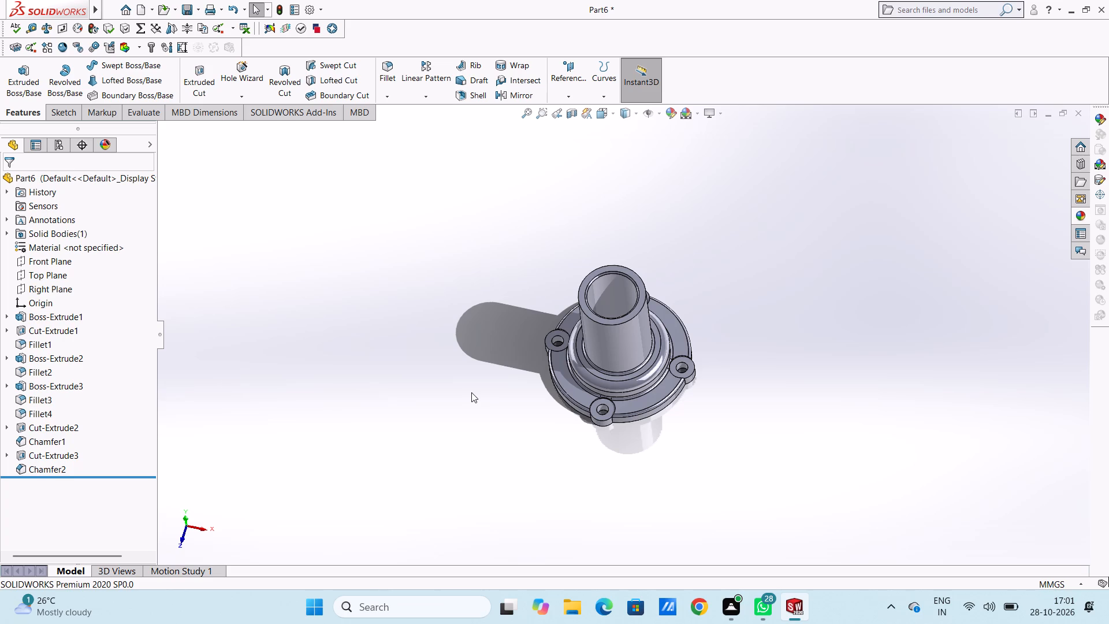
pyautogui.moveTo(480, 458); pyautogui.dragTo(508, 320, button='middle')
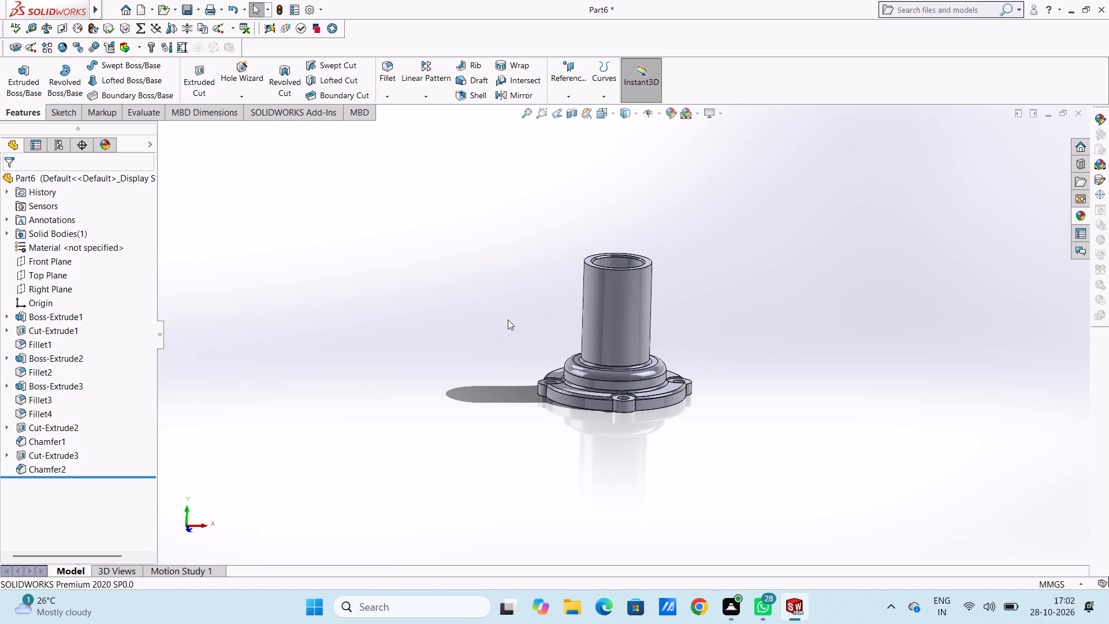
pyautogui.moveTo(497, 352); pyautogui.dragTo(485, 290, button='middle')
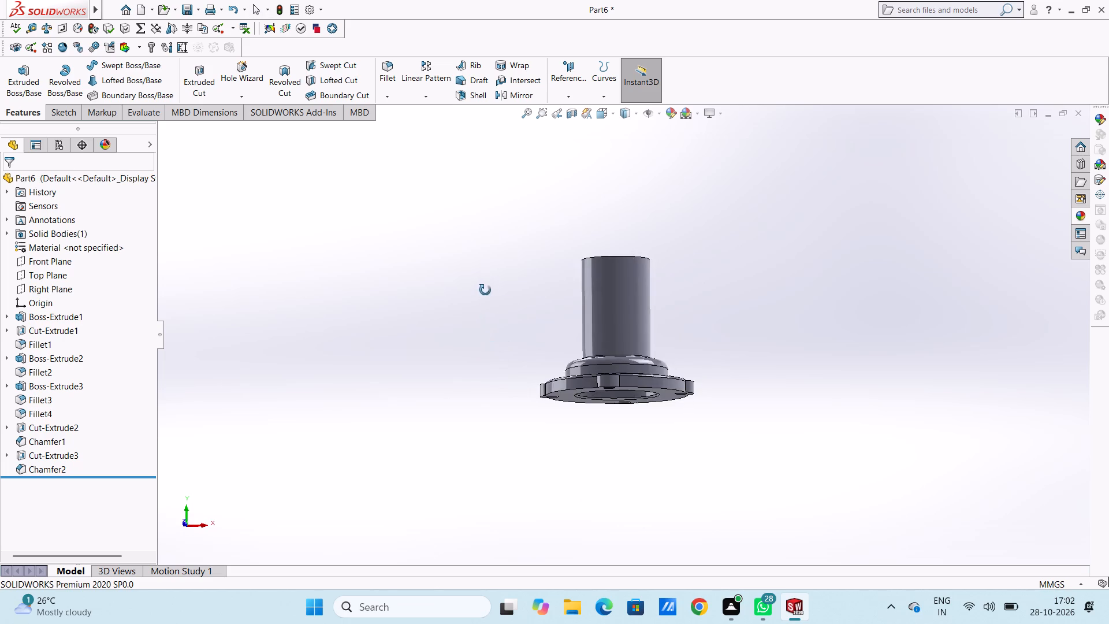
pyautogui.moveTo(485, 290); pyautogui.dragTo(489, 403, button='middle')
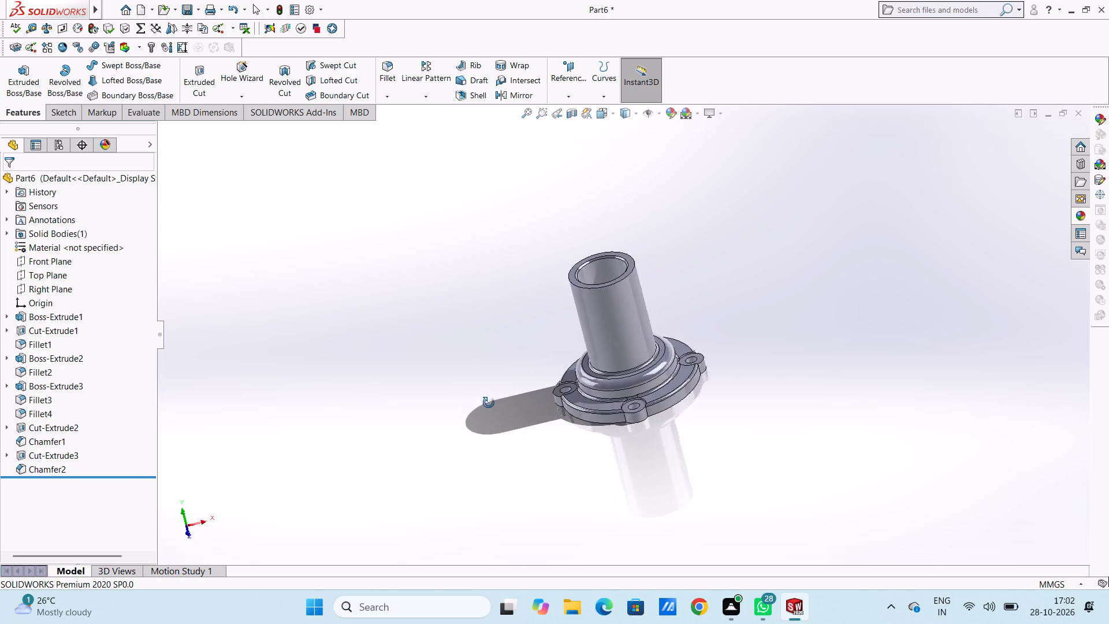
pyautogui.moveTo(489, 403); pyautogui.dragTo(518, 348, button='middle')
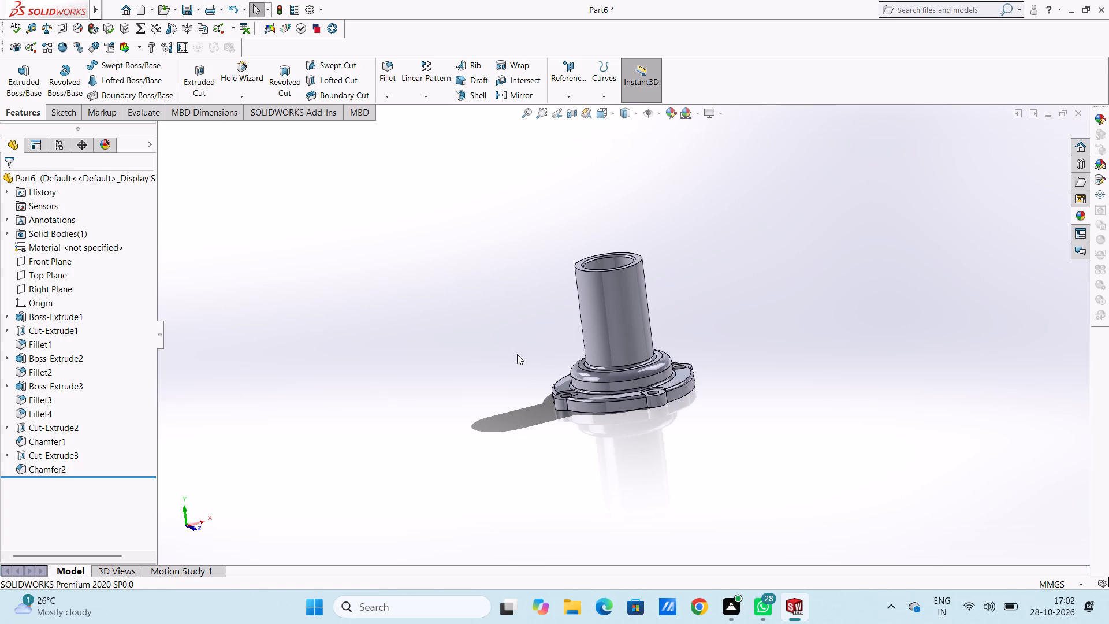
pyautogui.hotkey('ctrl', '3')
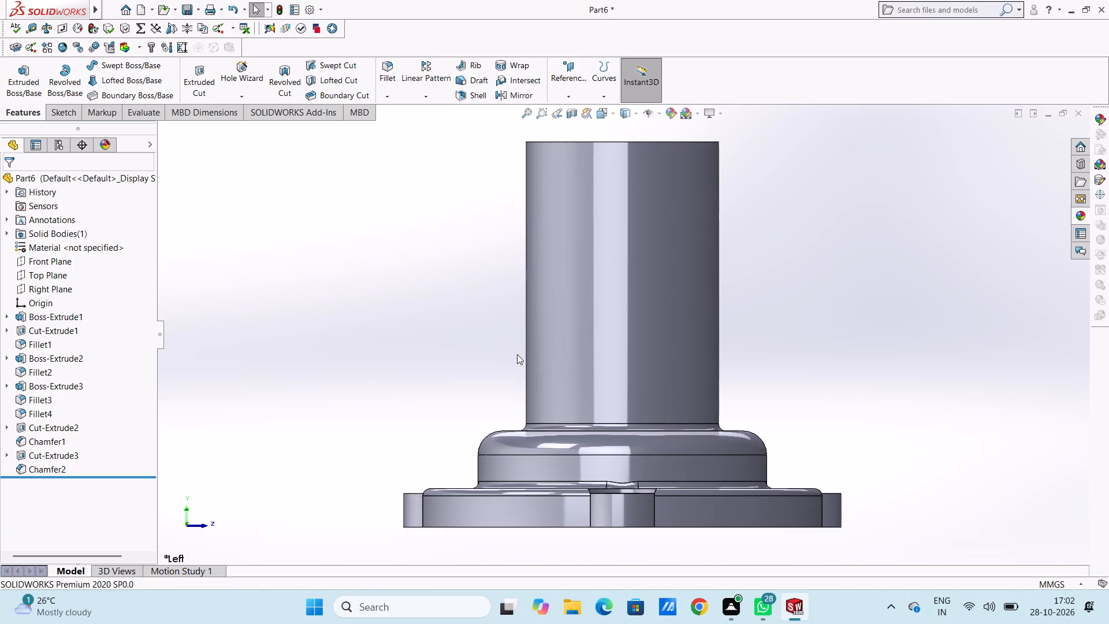
pyautogui.hotkey('ctrl', '4')
pyautogui.scroll(5, 544, 307)
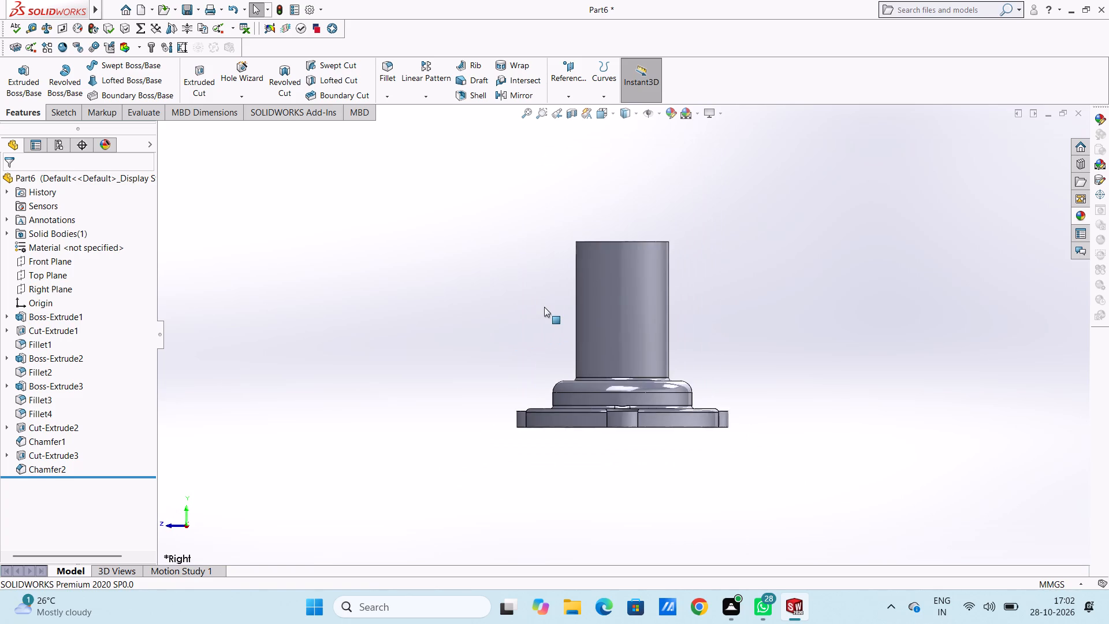
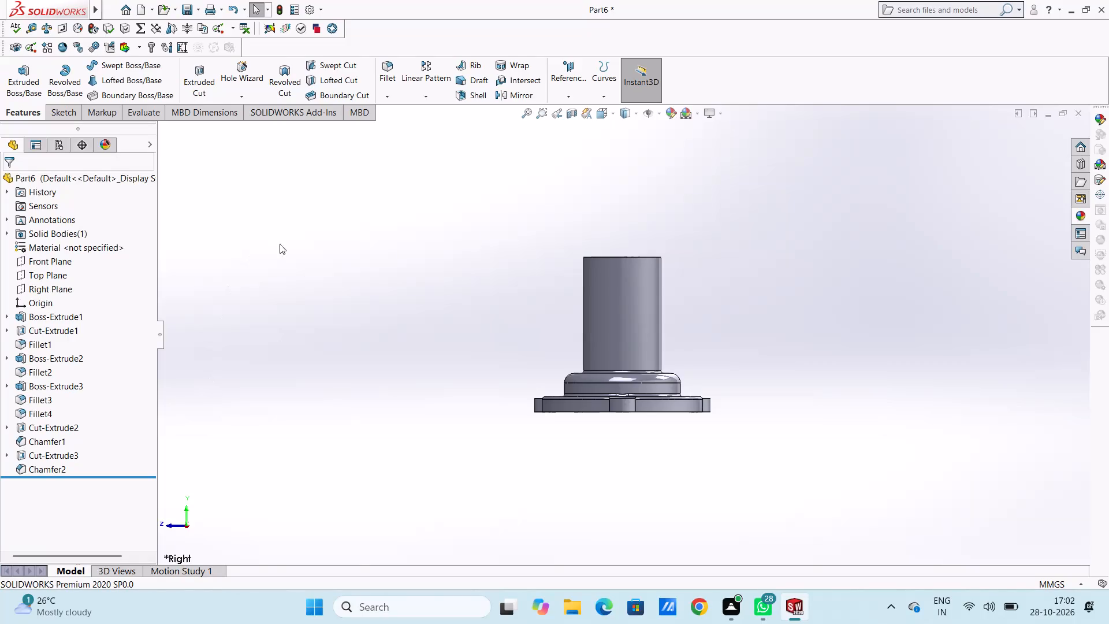
# Create a reference plane parallel to the Right Plane with an offset of 0 mm.
pyautogui.click(571, 68)
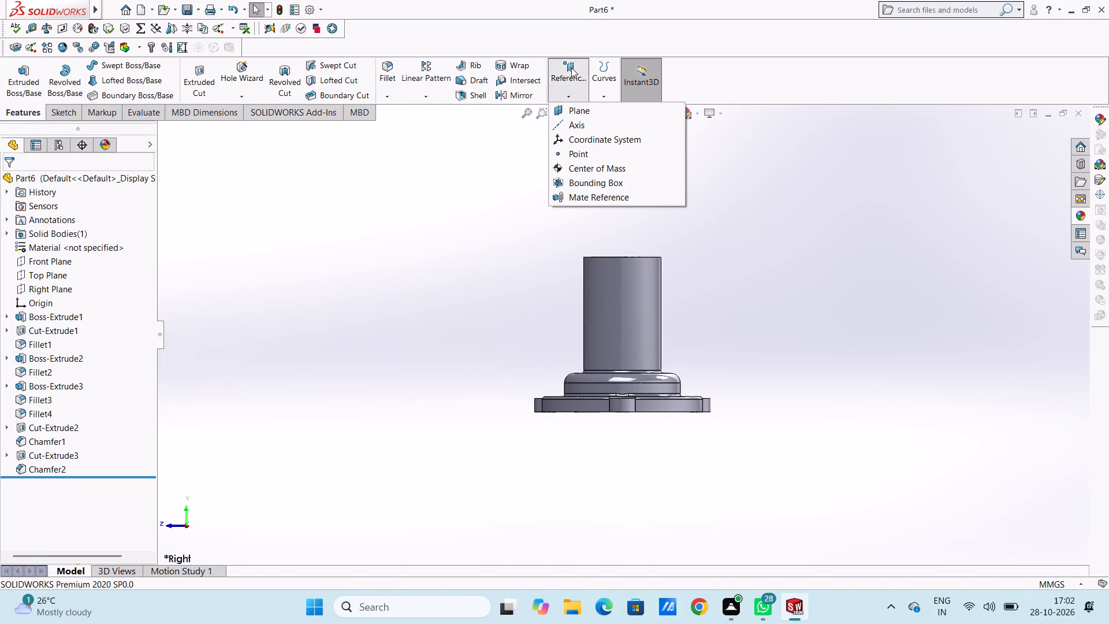
pyautogui.click(578, 112)
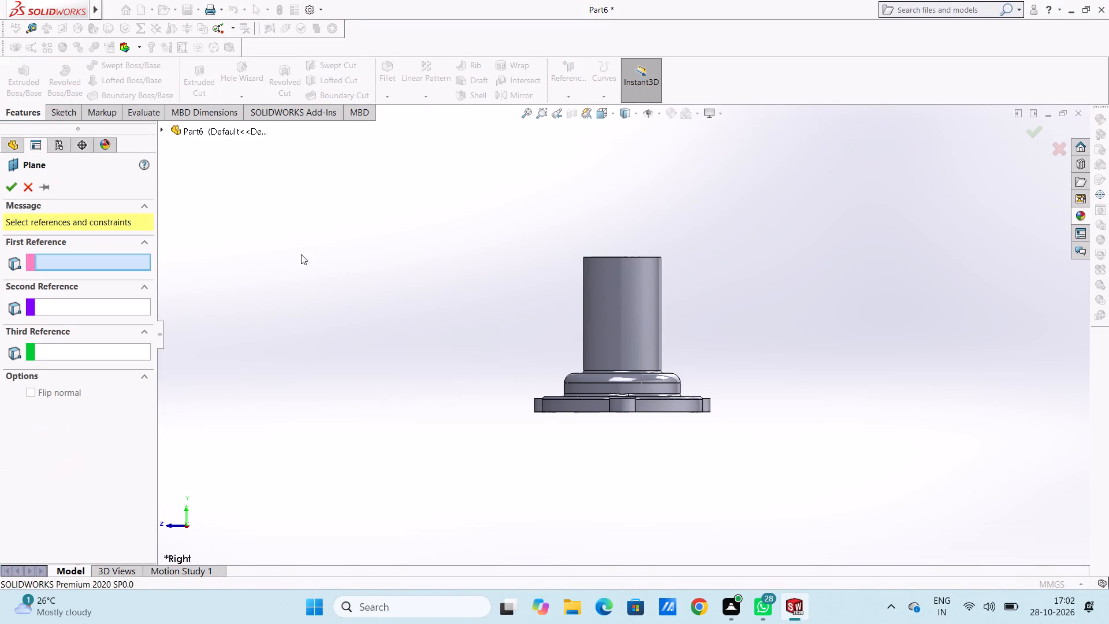
pyautogui.click(203, 130)
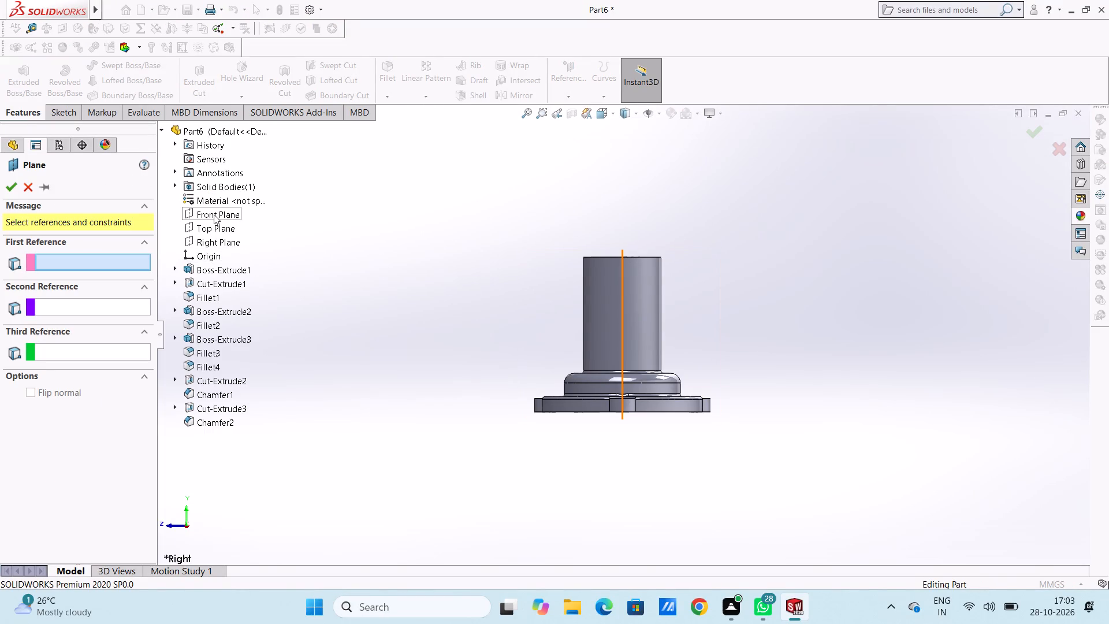
pyautogui.click(224, 237)
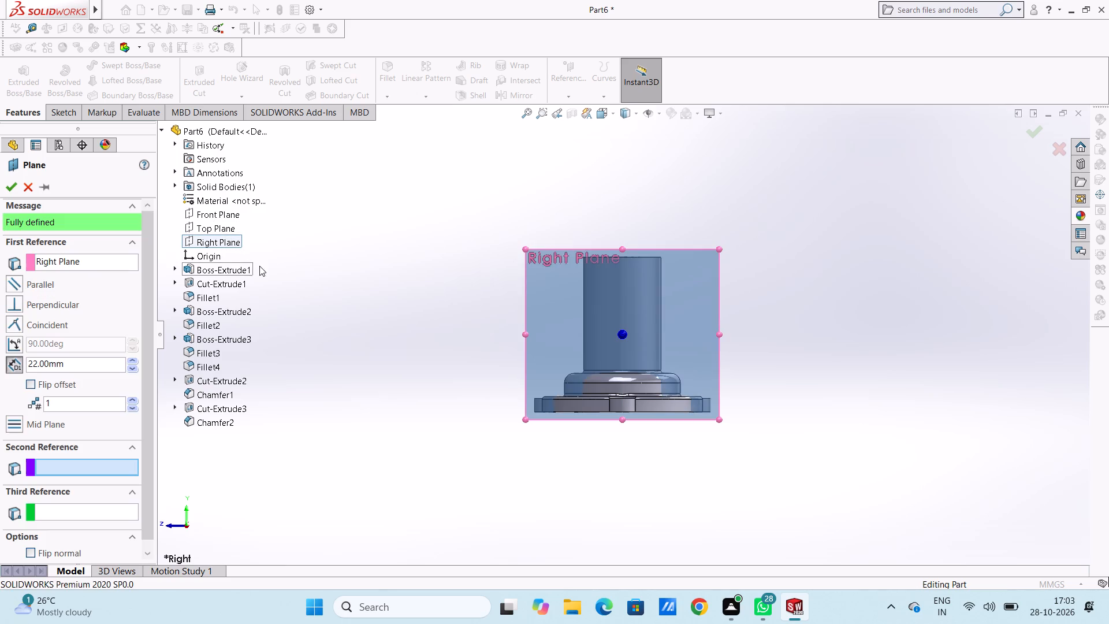
pyautogui.moveTo(326, 226); pyautogui.dragTo(346, 456, button='middle')
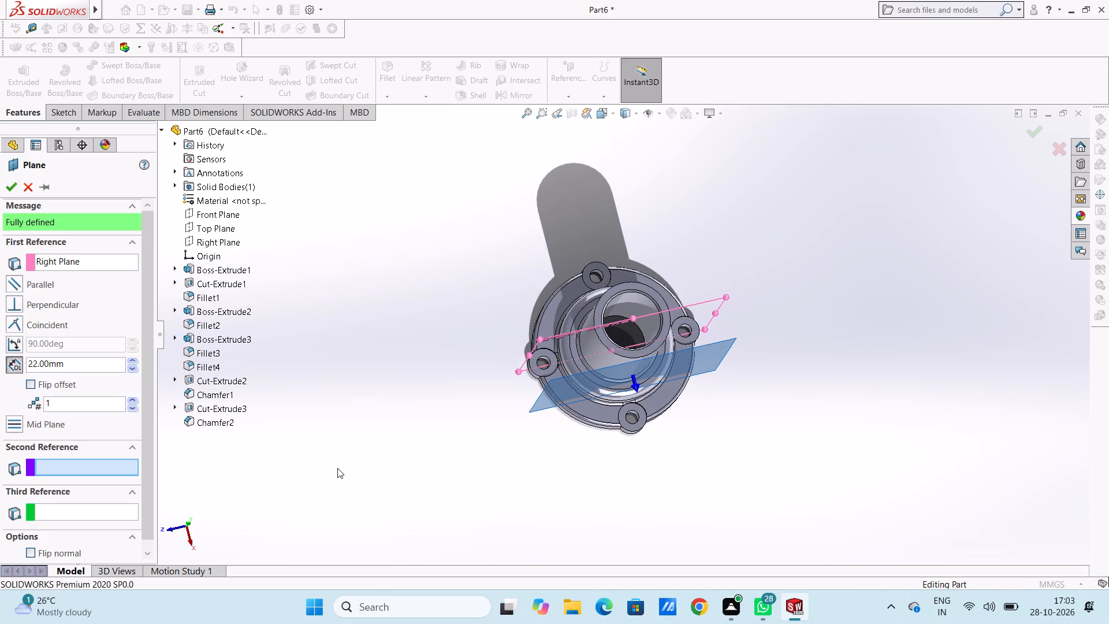
pyautogui.doubleClick(84, 364)
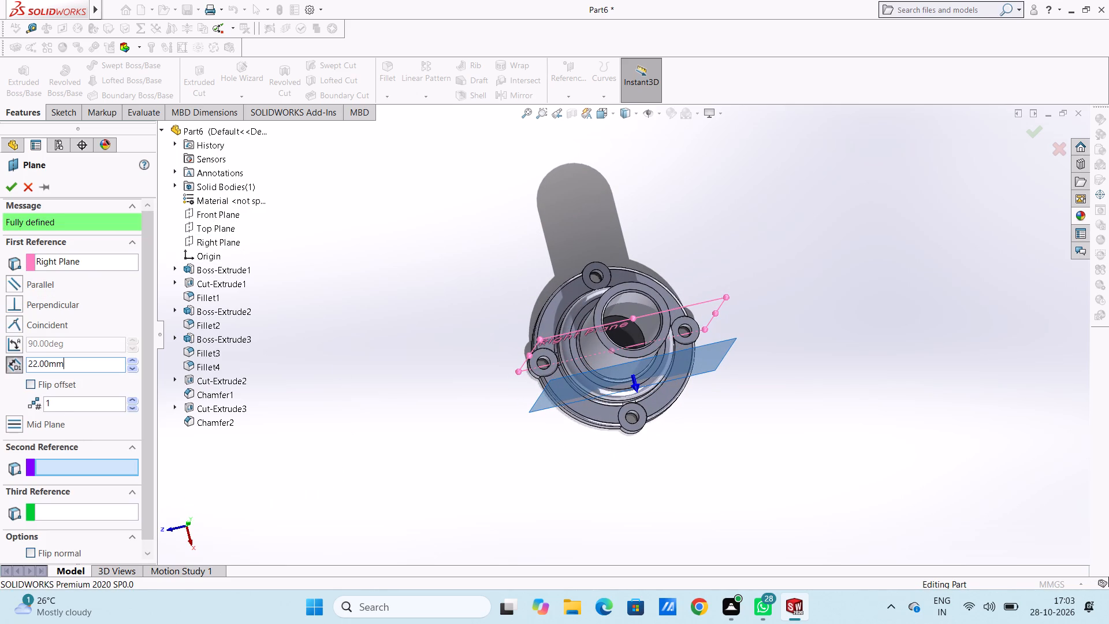
pyautogui.press('0')
pyautogui.press('Return')
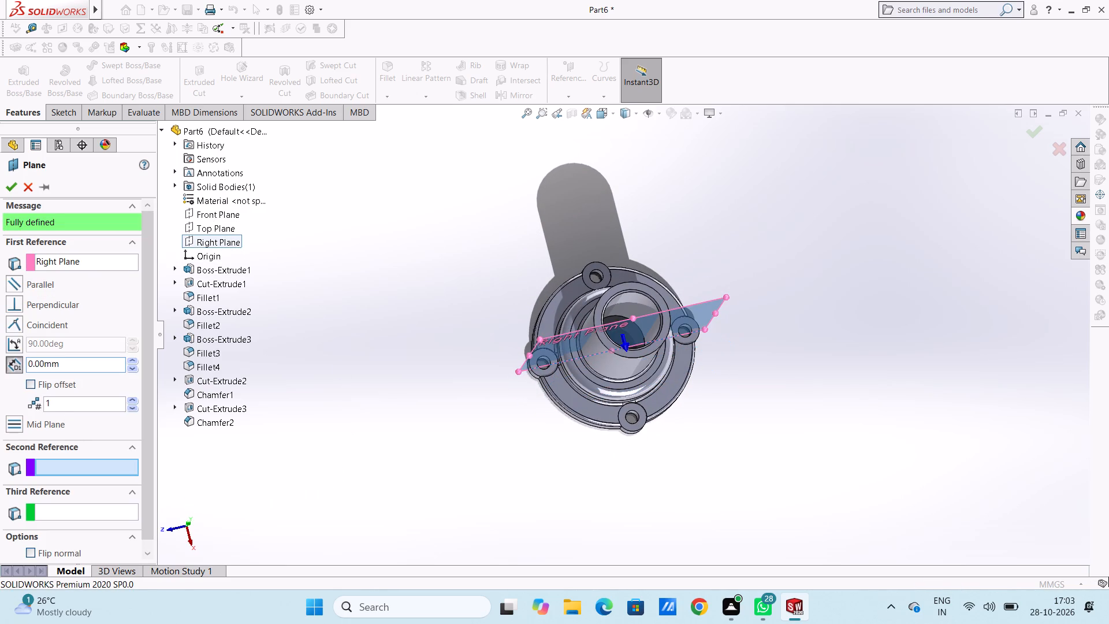
pyautogui.click(13, 191)
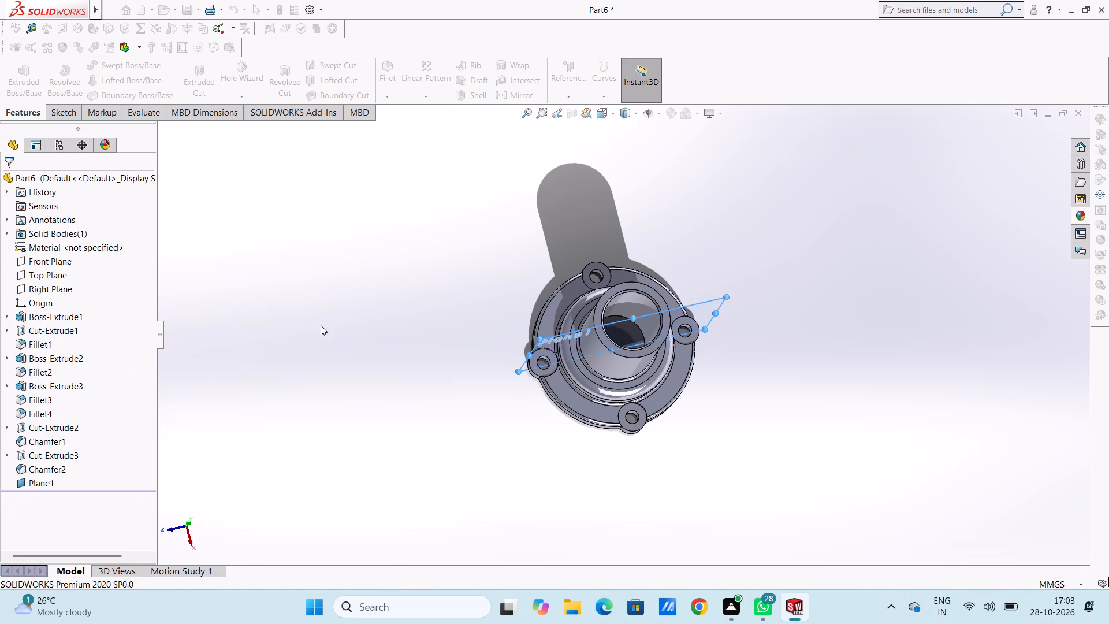
pyautogui.click(321, 325)
# Open a new sketch on the reference plane that passes through the cover's axis.
pyautogui.moveTo(323, 364); pyautogui.dragTo(313, 249, button='middle')
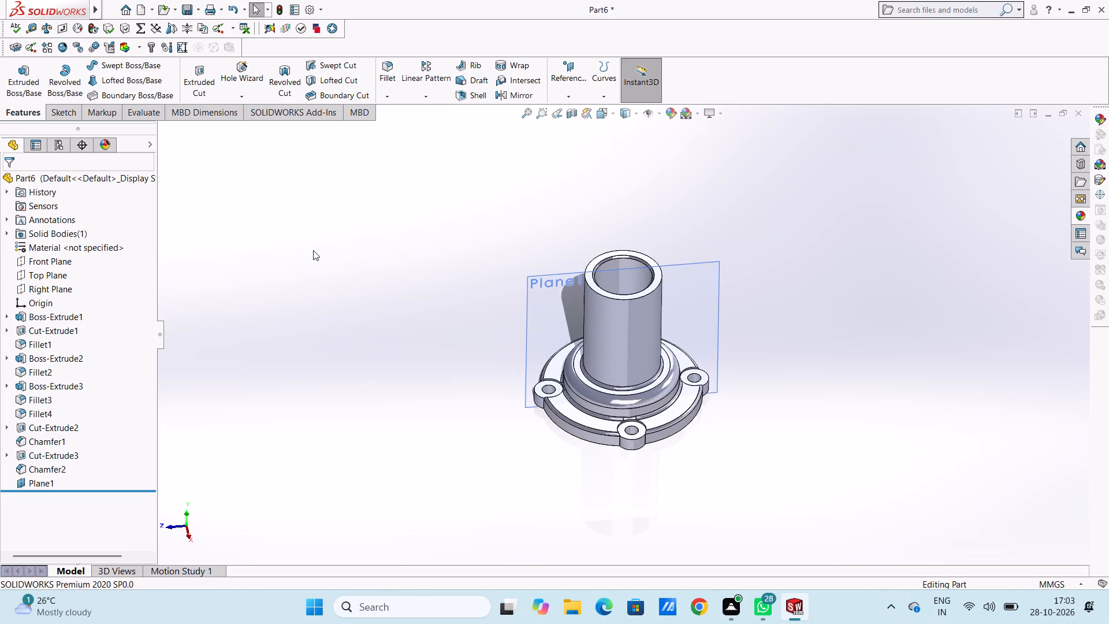
pyautogui.hotkey('ctrl', '4')
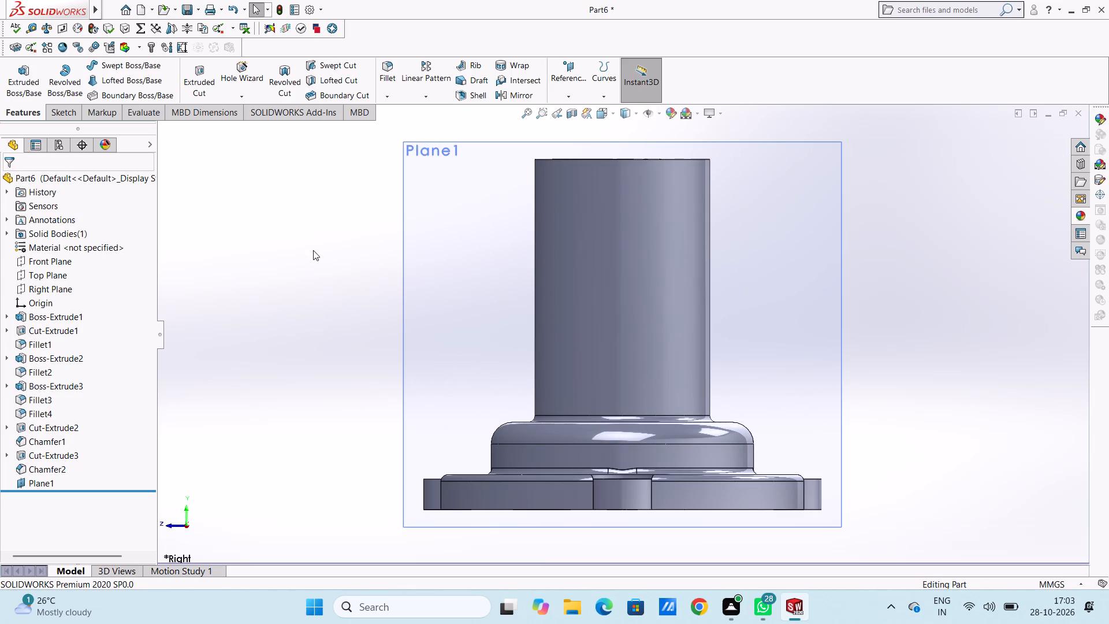
pyautogui.hotkey('ctrl', '7')
pyautogui.hotkey('ctrl', '4')
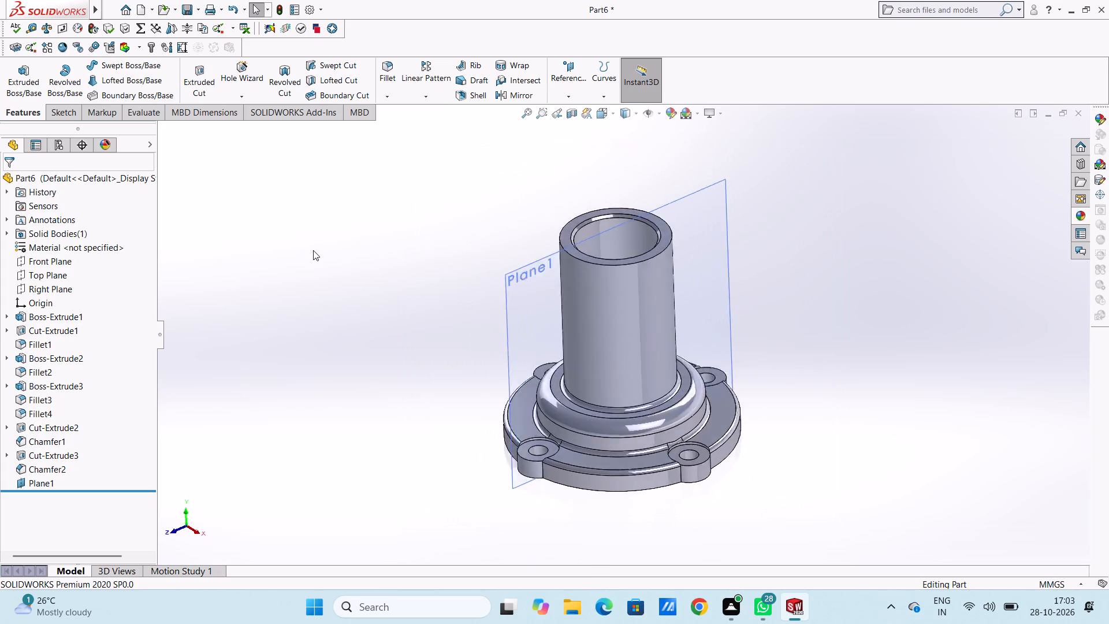
pyautogui.scroll(5, 492, 347)
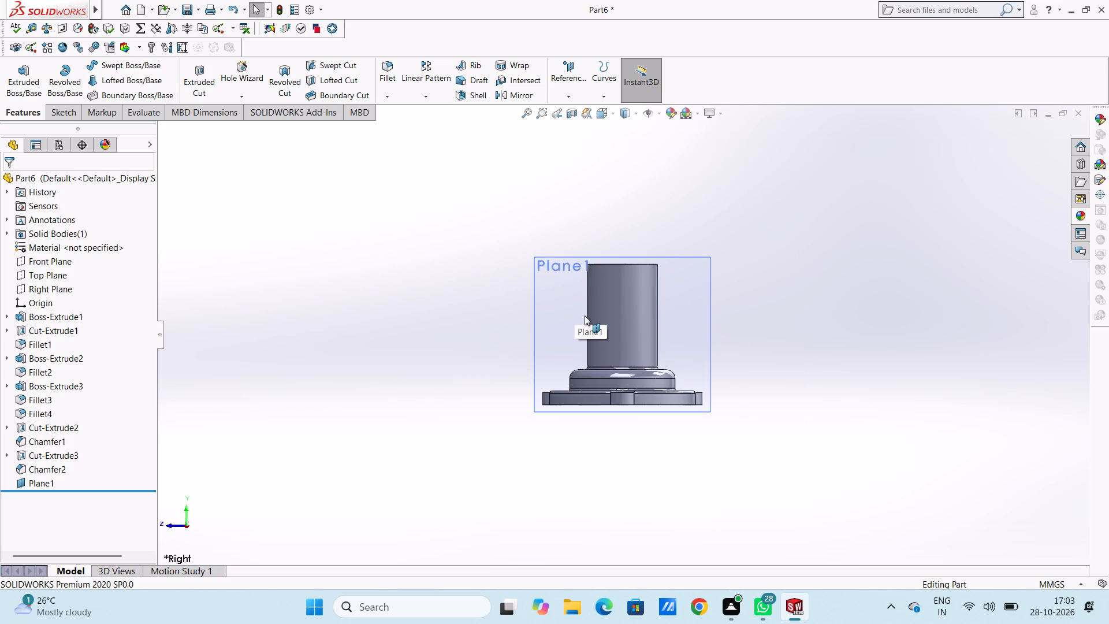
pyautogui.scroll(-1, 585, 315)
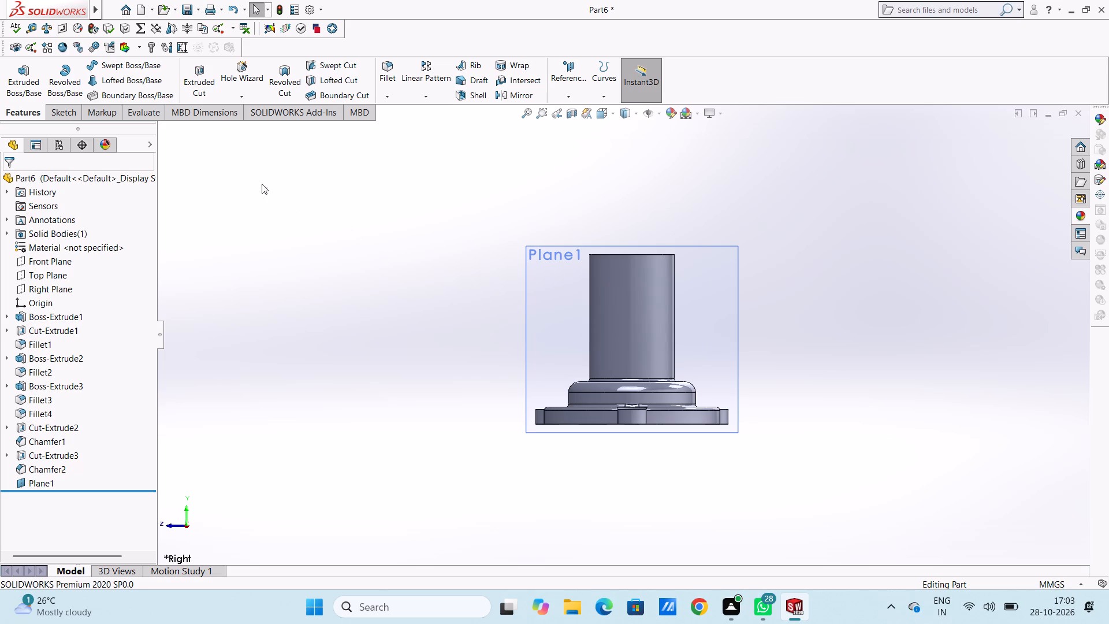
pyautogui.click(547, 302)
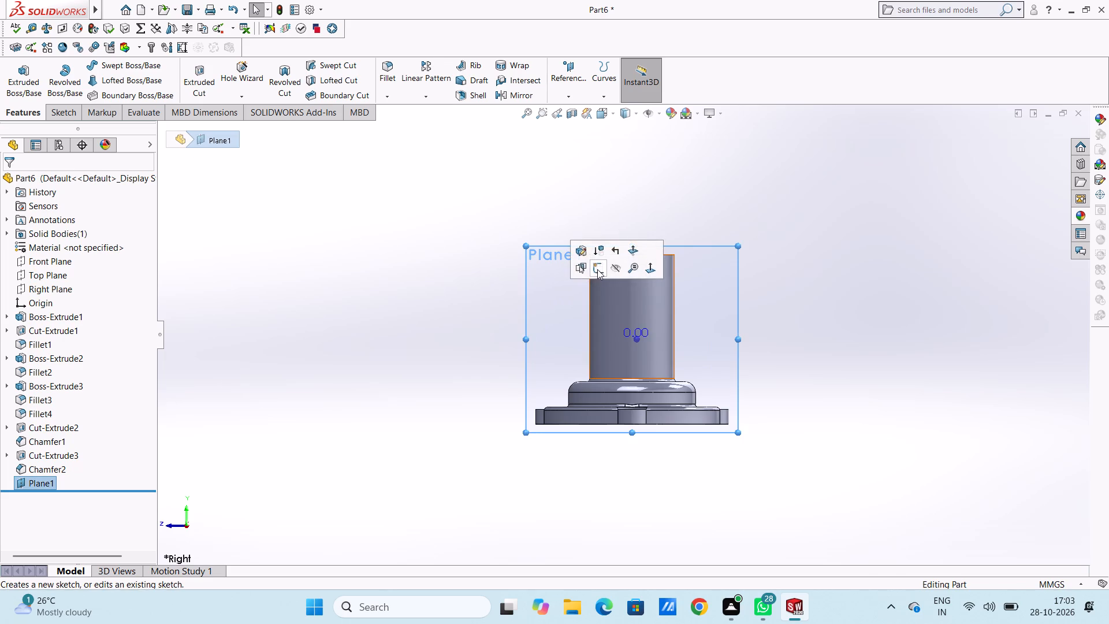
pyautogui.click(597, 270)
pyautogui.click(449, 289)
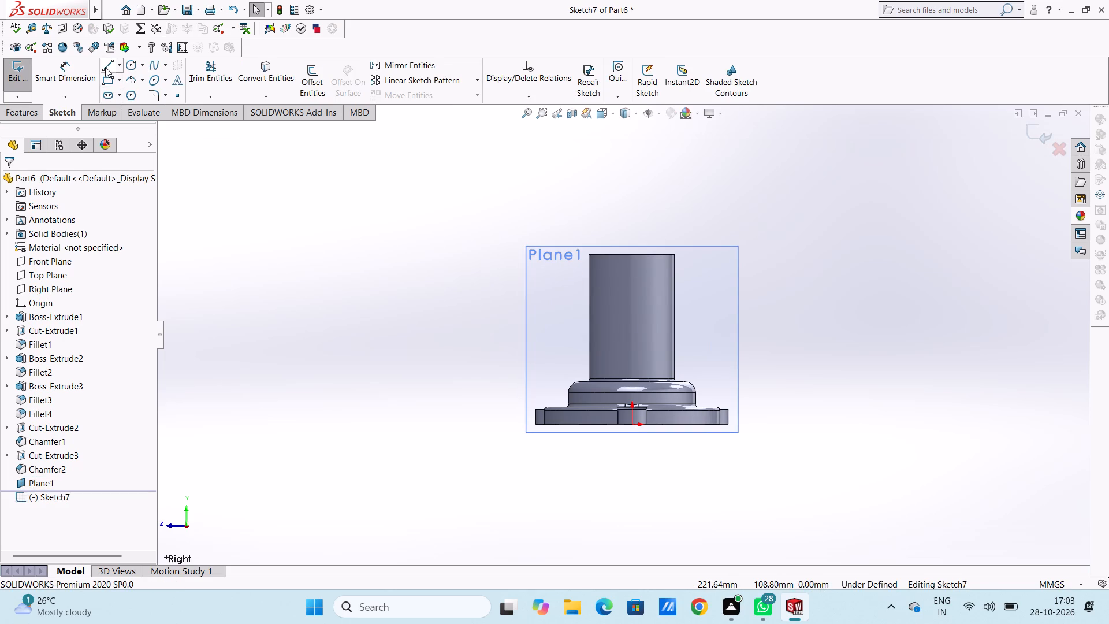
# Sketch a 35 mm horizontal line in the +Z direction, starting at the top rim of the tall cylinder.
pyautogui.click(105, 67)
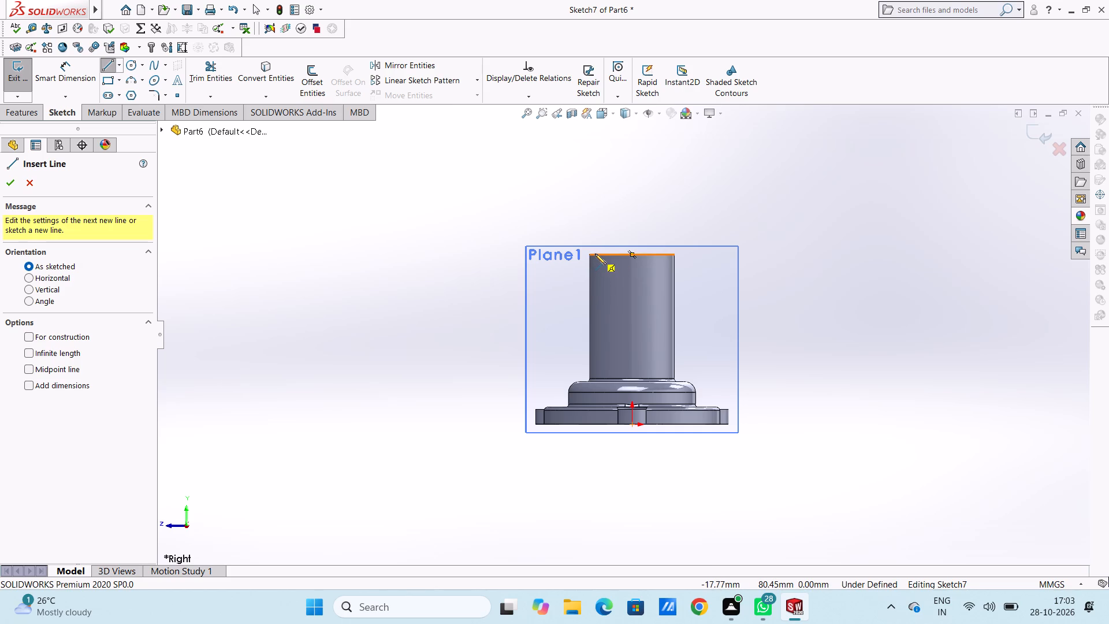
pyautogui.moveTo(597, 256); pyautogui.dragTo(600, 317, button='middle')
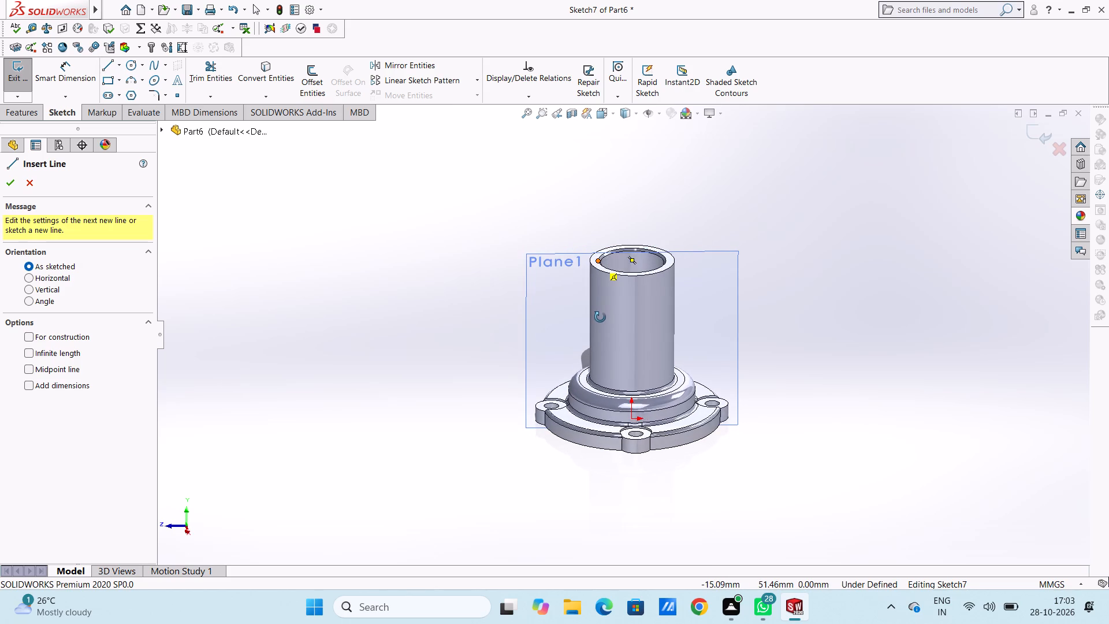
pyautogui.moveTo(600, 317); pyautogui.dragTo(595, 263, button='middle')
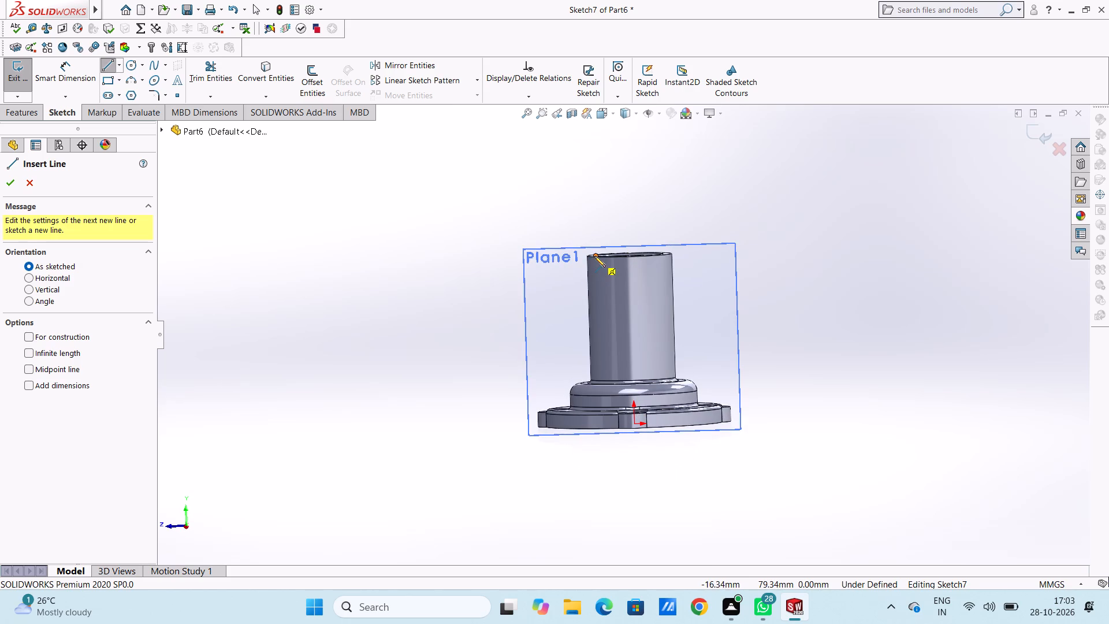
pyautogui.click(594, 256)
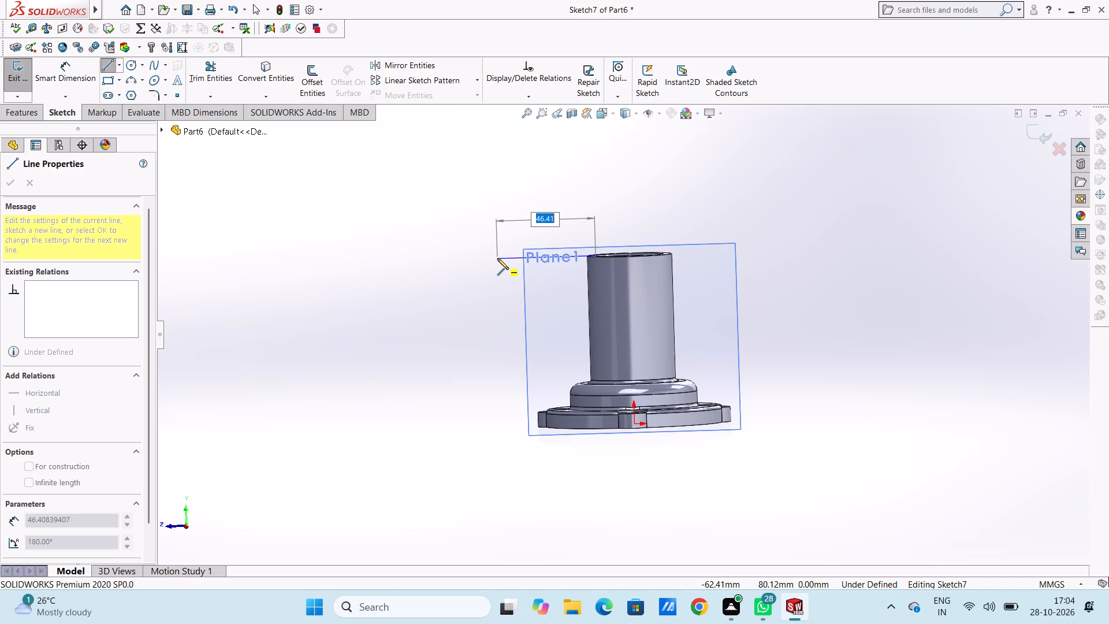
pyautogui.moveTo(497, 258); pyautogui.dragTo(513, 240, button='middle')
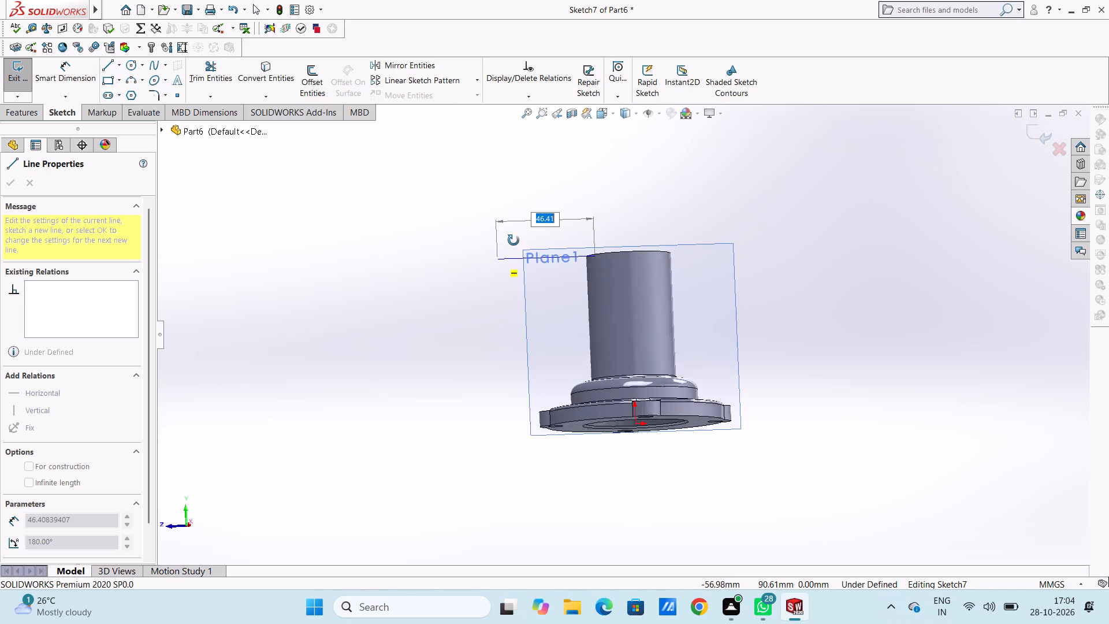
pyautogui.moveTo(513, 240); pyautogui.dragTo(500, 264, button='middle')
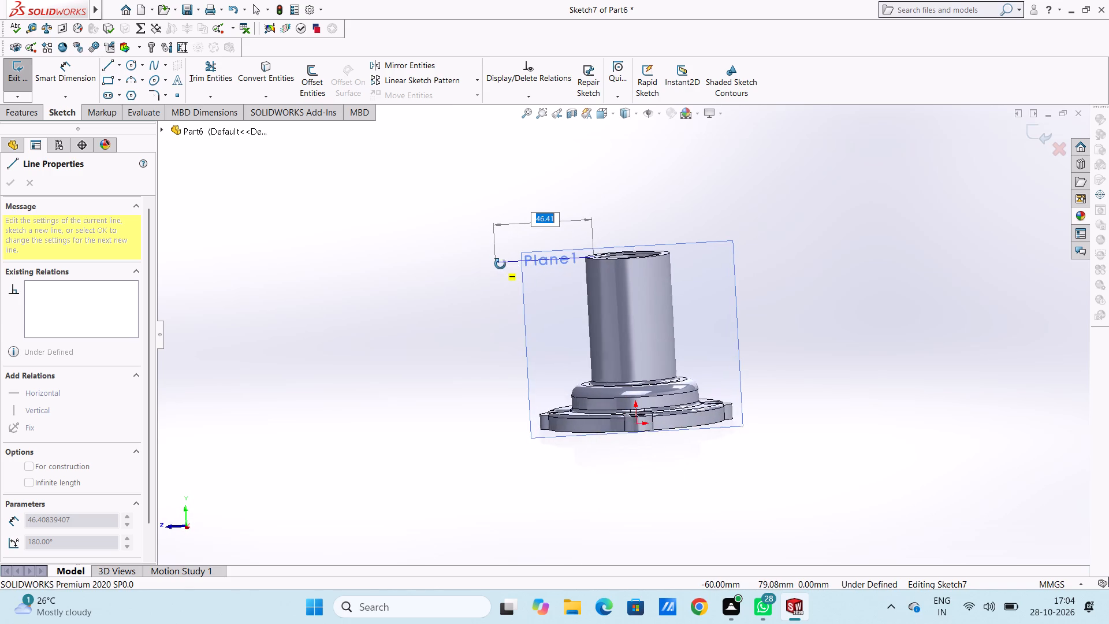
pyautogui.moveTo(500, 264); pyautogui.dragTo(494, 270, button='middle')
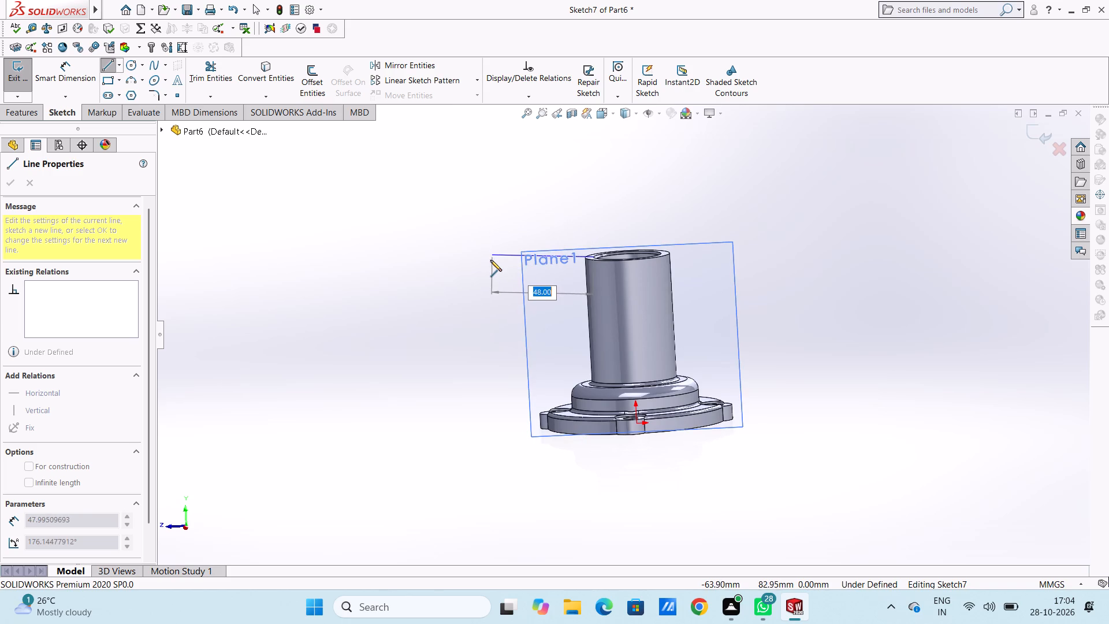
pyautogui.write('35')
pyautogui.press('Return')
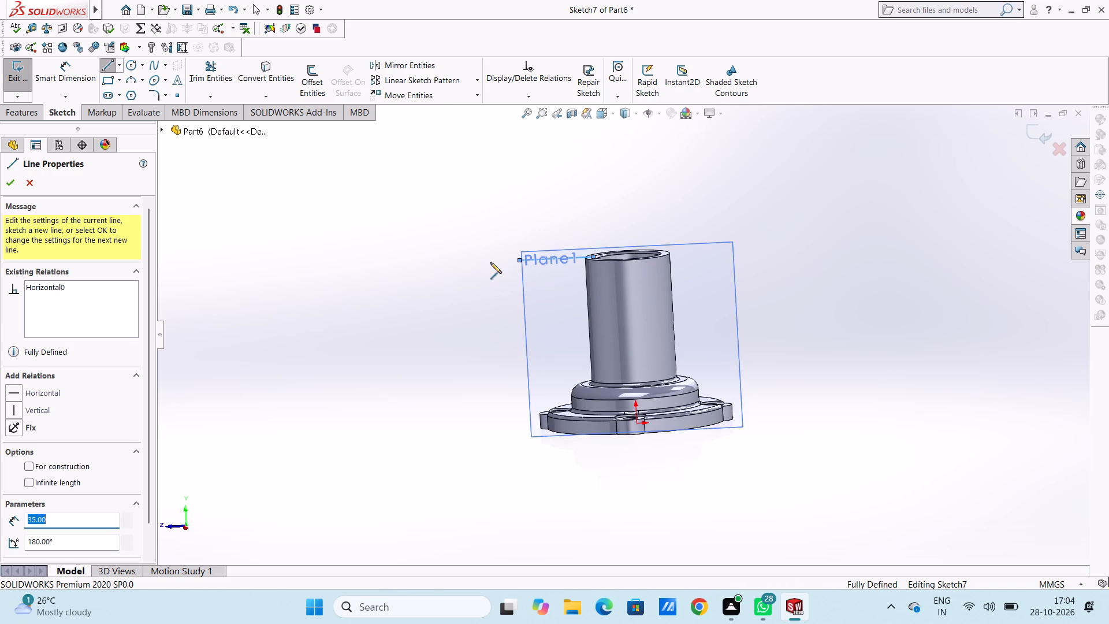
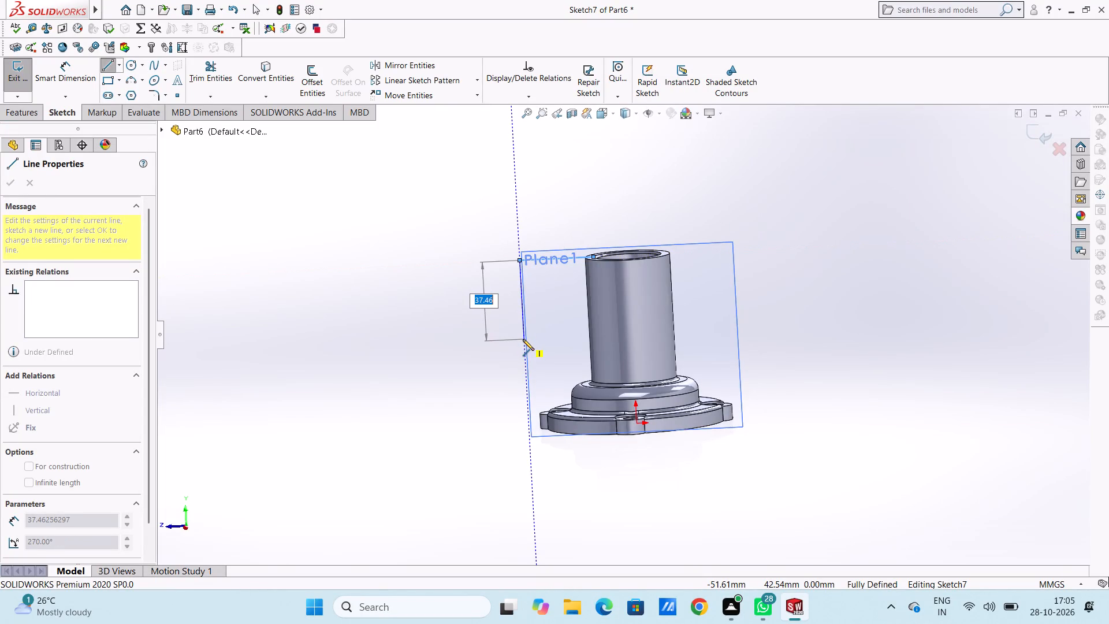
# Close the stepped profile with lines 44 mm down, 20 mm inward, 10 mm down, inward to below the start point, and 54 mm up to it.
pyautogui.write('44')
pyautogui.press('Return')
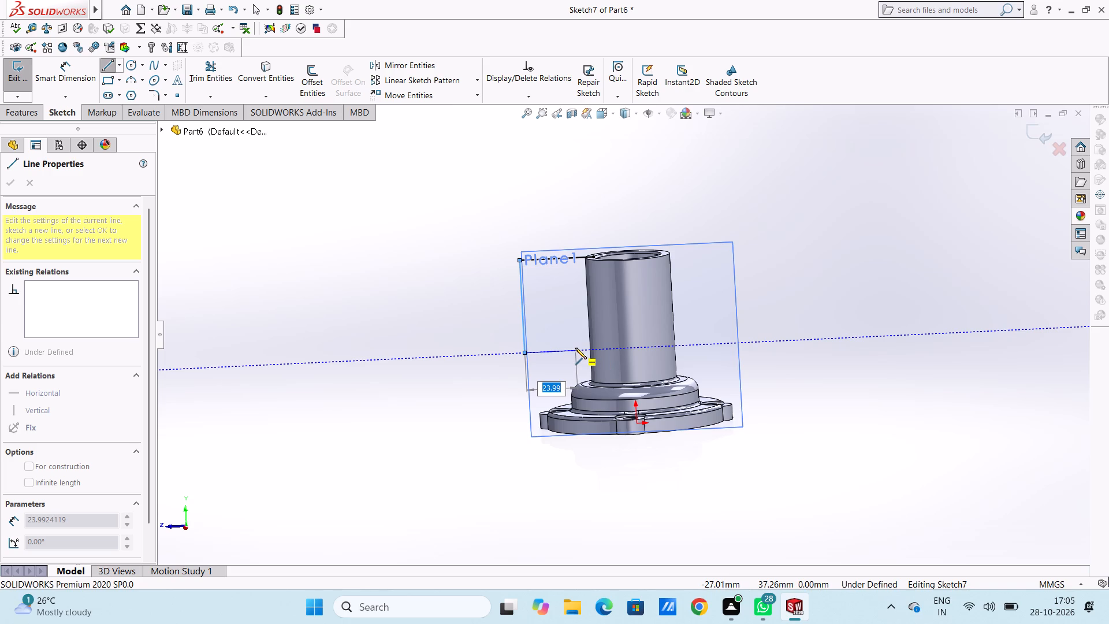
pyautogui.write('20')
pyautogui.press('Return')
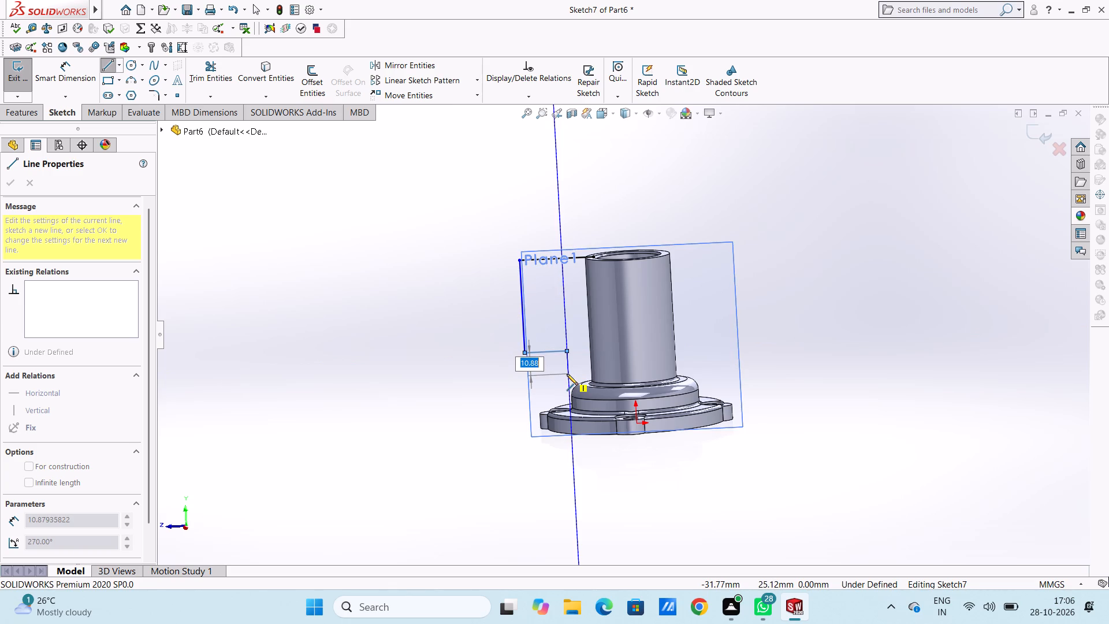
pyautogui.write('10')
pyautogui.press('Return')
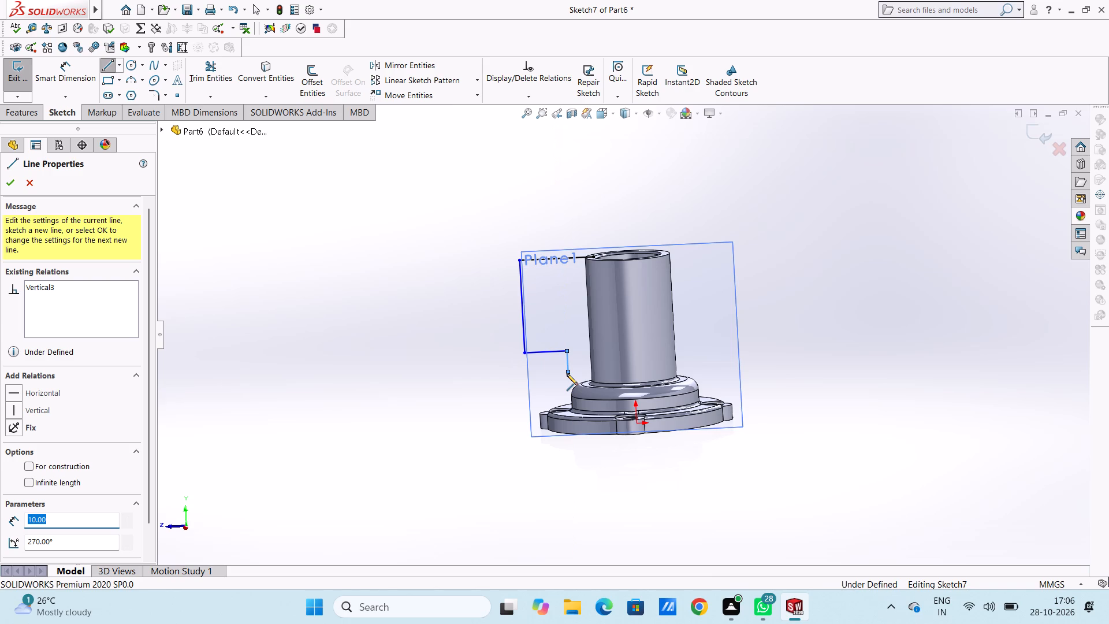
pyautogui.click(598, 371)
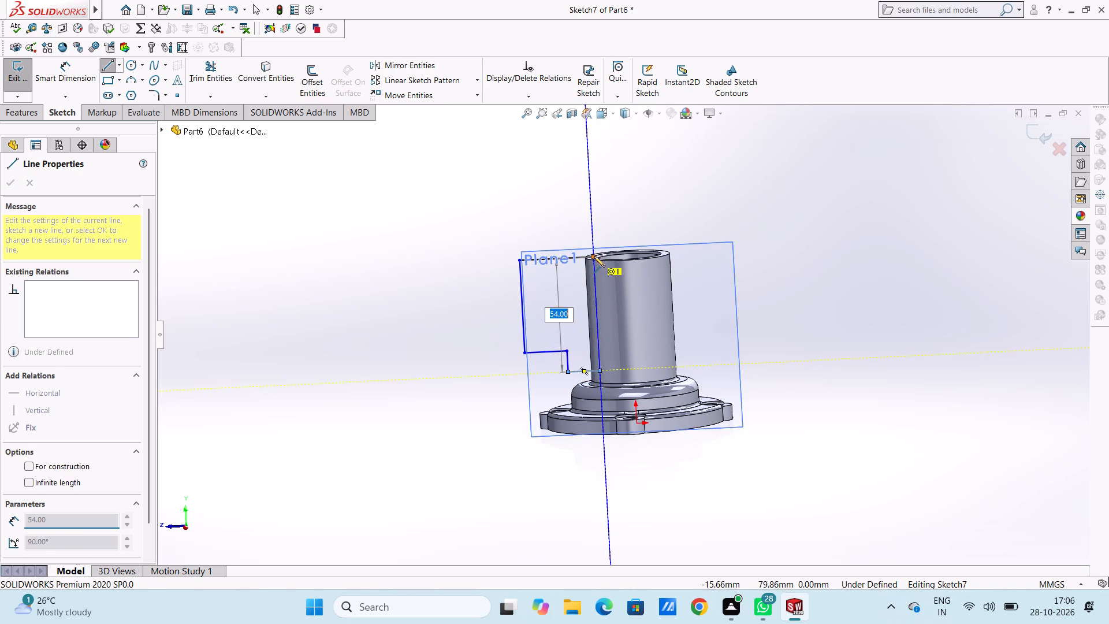
pyautogui.click(593, 256)
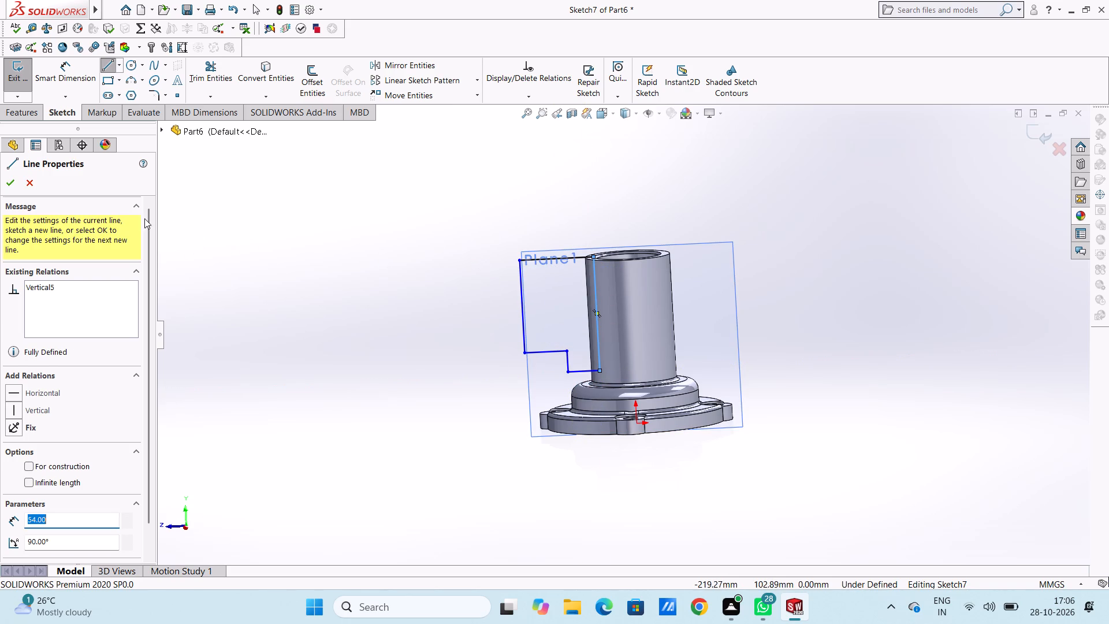
pyautogui.rightClick(267, 243)
pyautogui.doubleClick(285, 250)
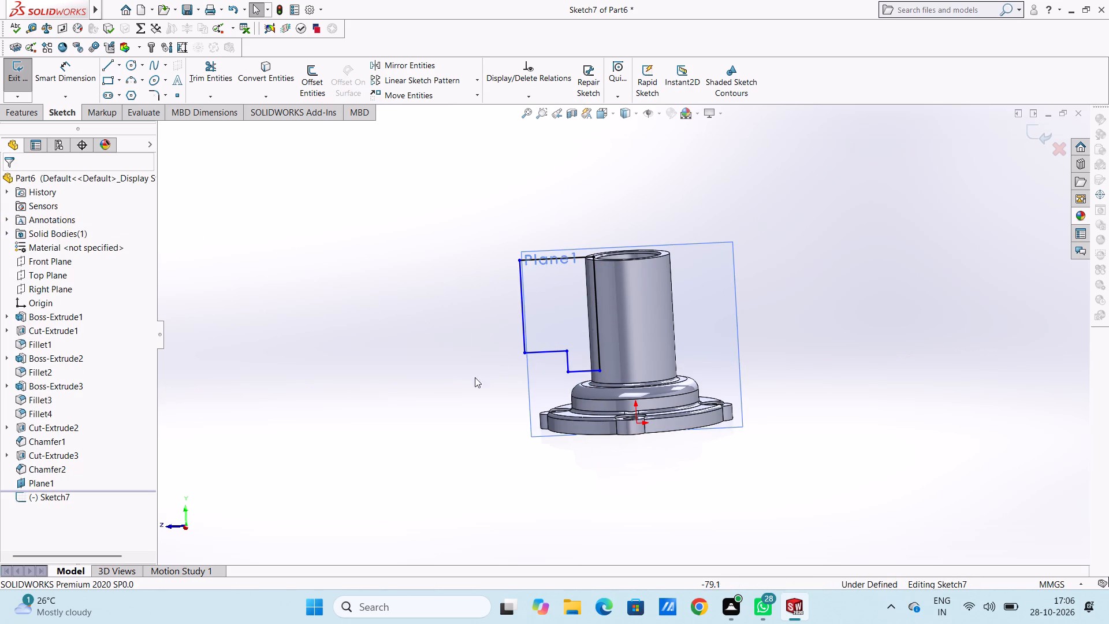
# Dimension the profile's outer vertical line as 44 mm and its top horizontal line as 35 mm.
pyautogui.moveTo(459, 370); pyautogui.dragTo(453, 295, button='right')
pyautogui.moveTo(442, 338); pyautogui.dragTo(426, 302, button='middle')
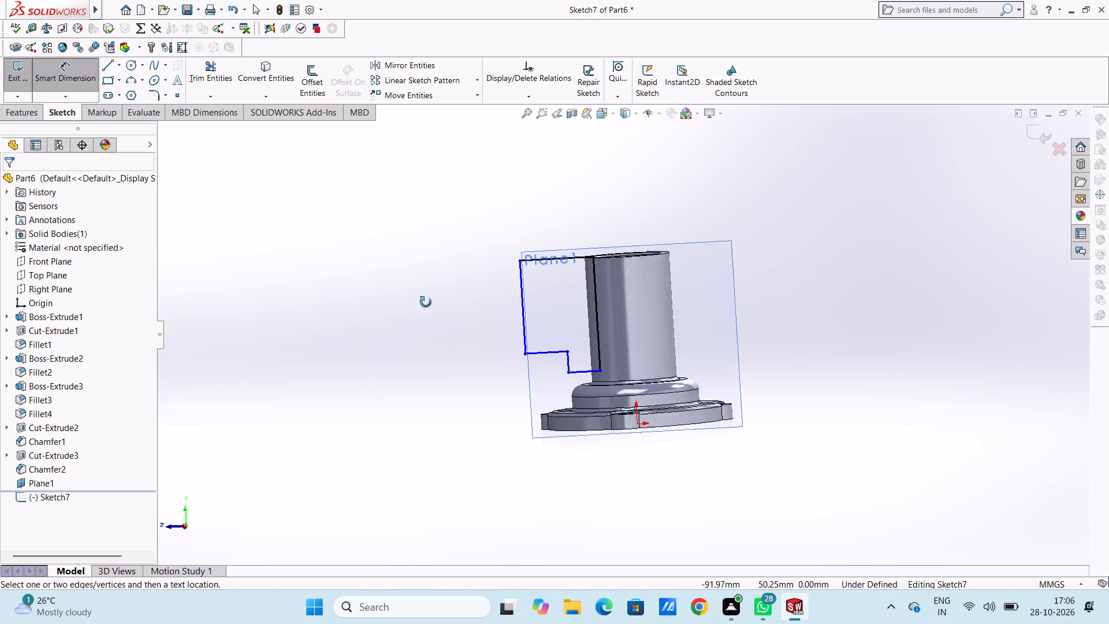
pyautogui.moveTo(426, 302); pyautogui.dragTo(456, 323, button='middle')
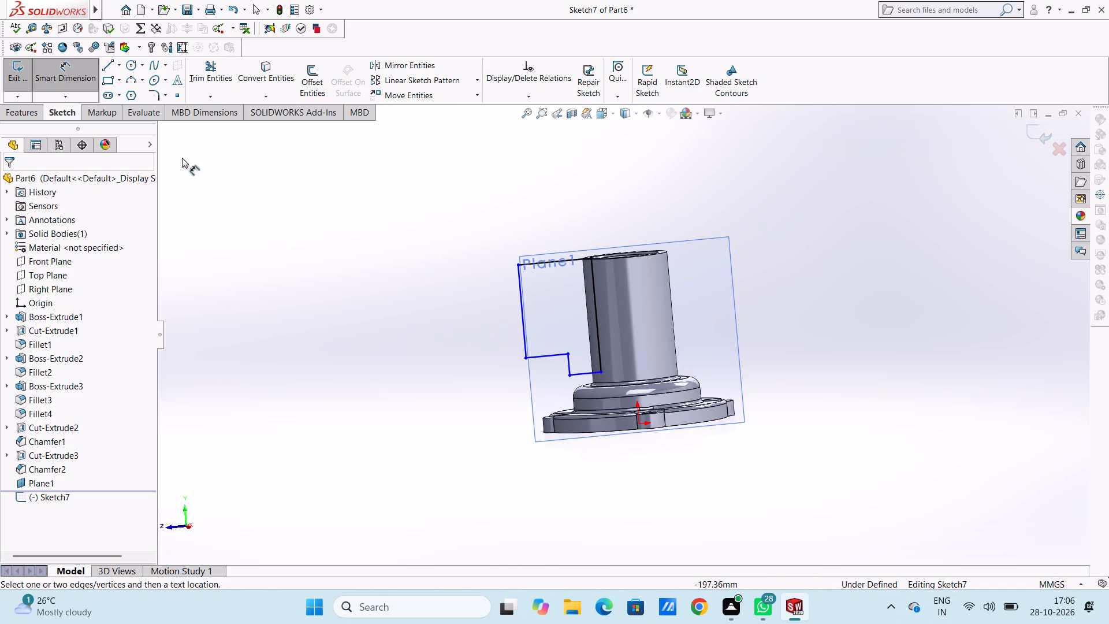
pyautogui.moveTo(519, 305); pyautogui.dragTo(312, 316)
pyautogui.click(312, 316)
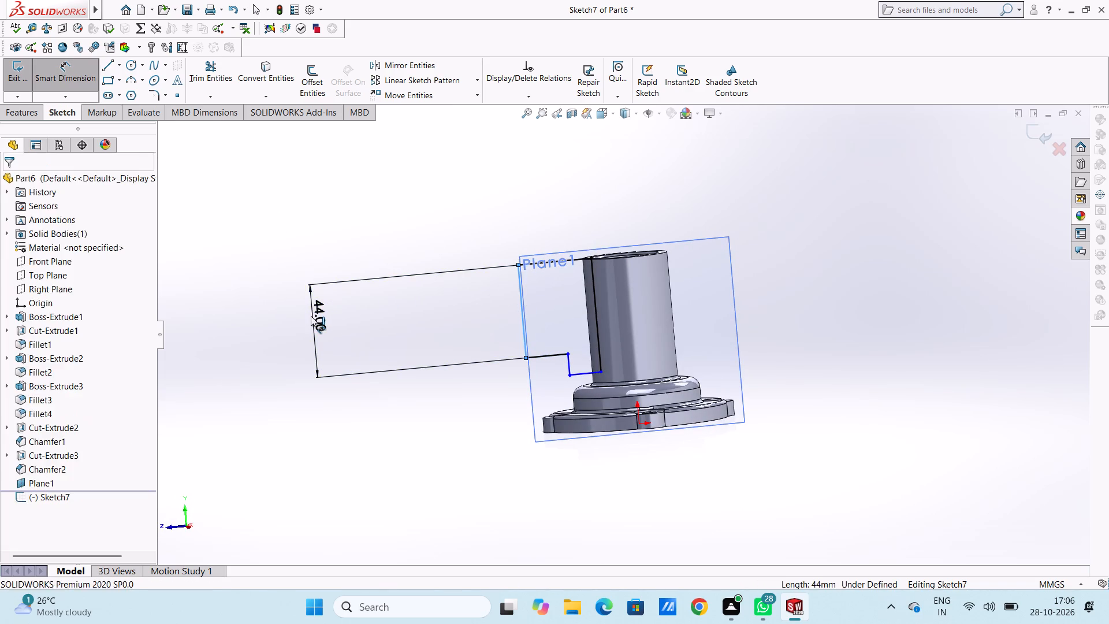
pyautogui.doubleClick(263, 303)
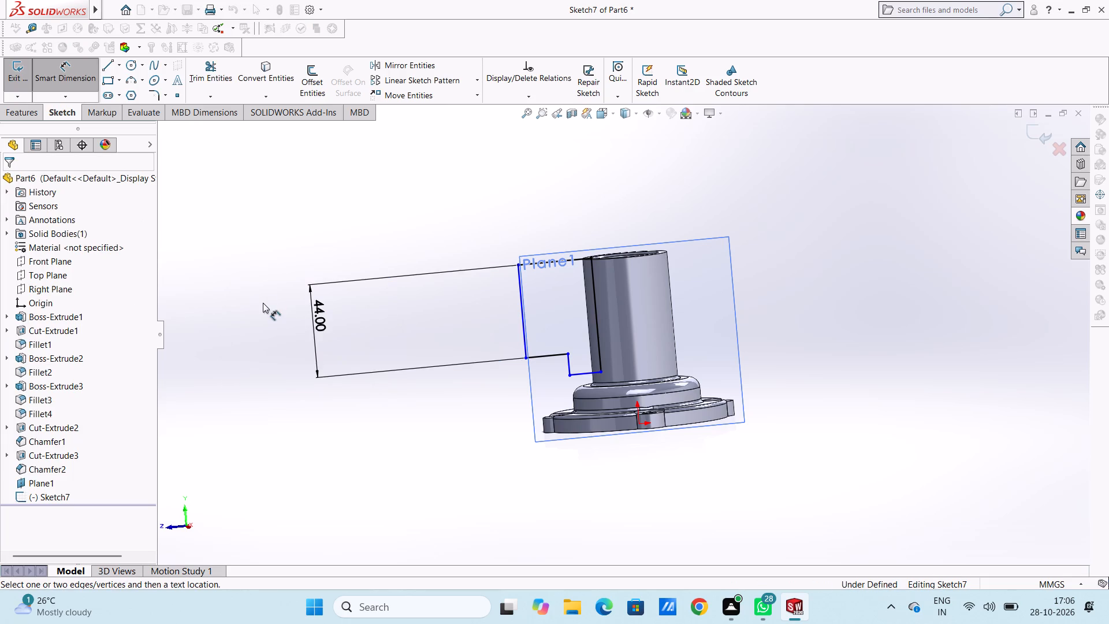
pyautogui.click(572, 260)
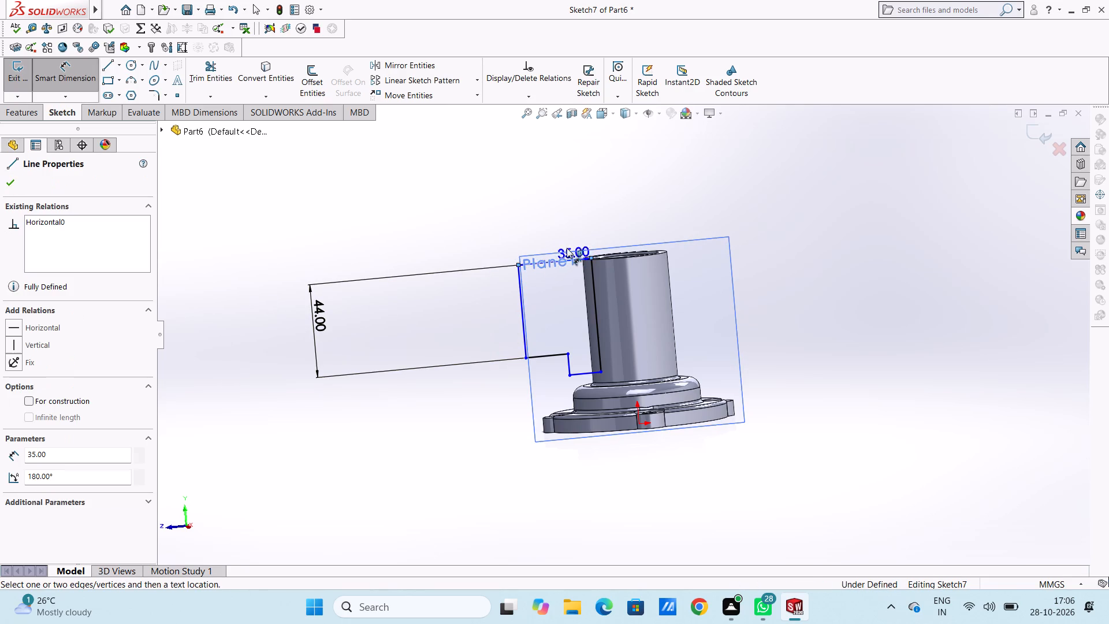
pyautogui.click(418, 187)
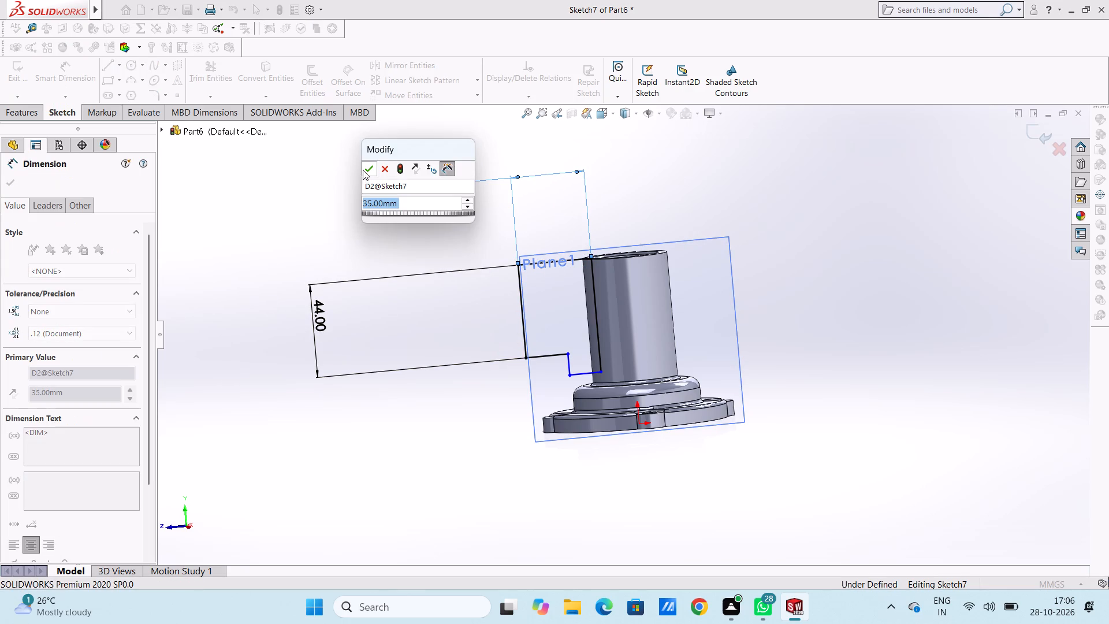
pyautogui.click(364, 169)
pyautogui.click(346, 187)
# Dimension the step at the profile's bottom as 20 mm along its horizontal line and 10 mm along its short vertical line.
pyautogui.scroll(-3, 544, 425)
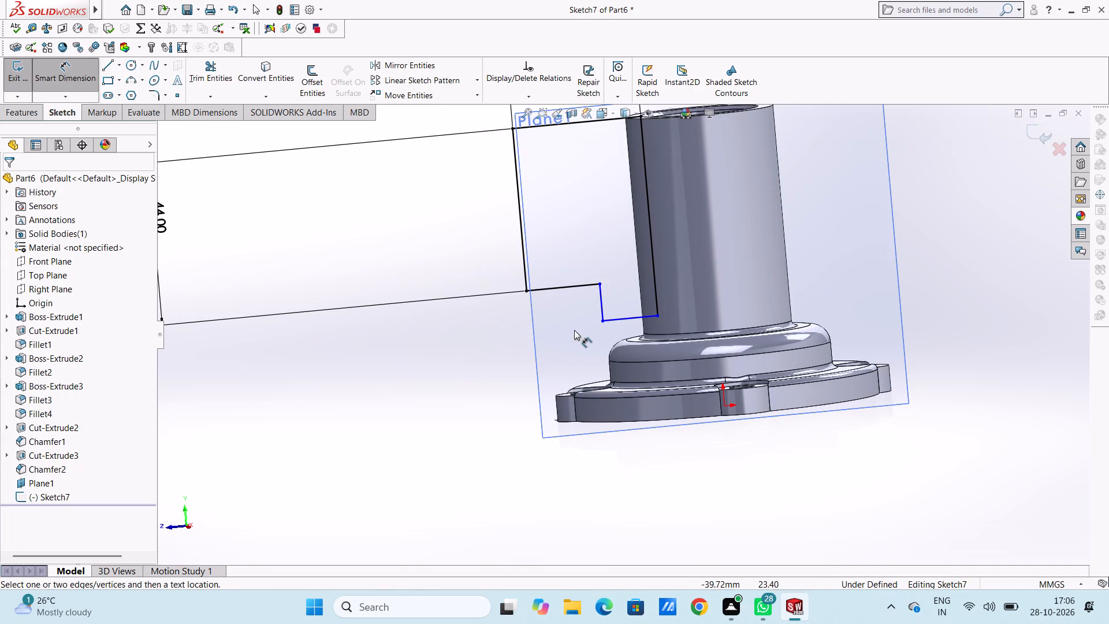
pyautogui.click(556, 289)
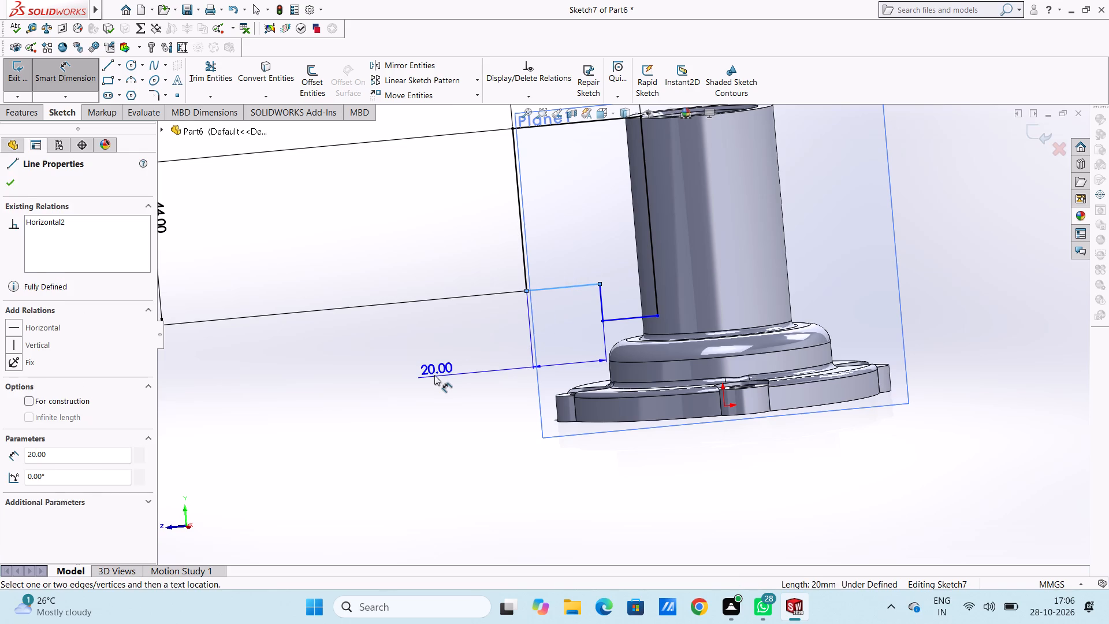
pyautogui.click(434, 375)
pyautogui.click(382, 357)
pyautogui.click(378, 352)
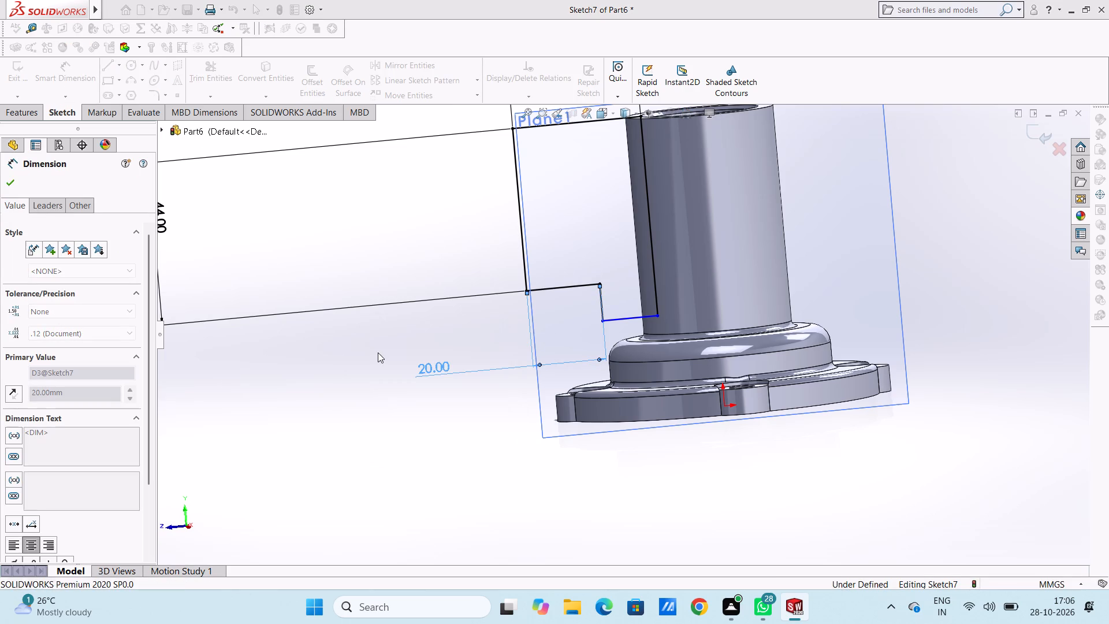
pyautogui.click(600, 305)
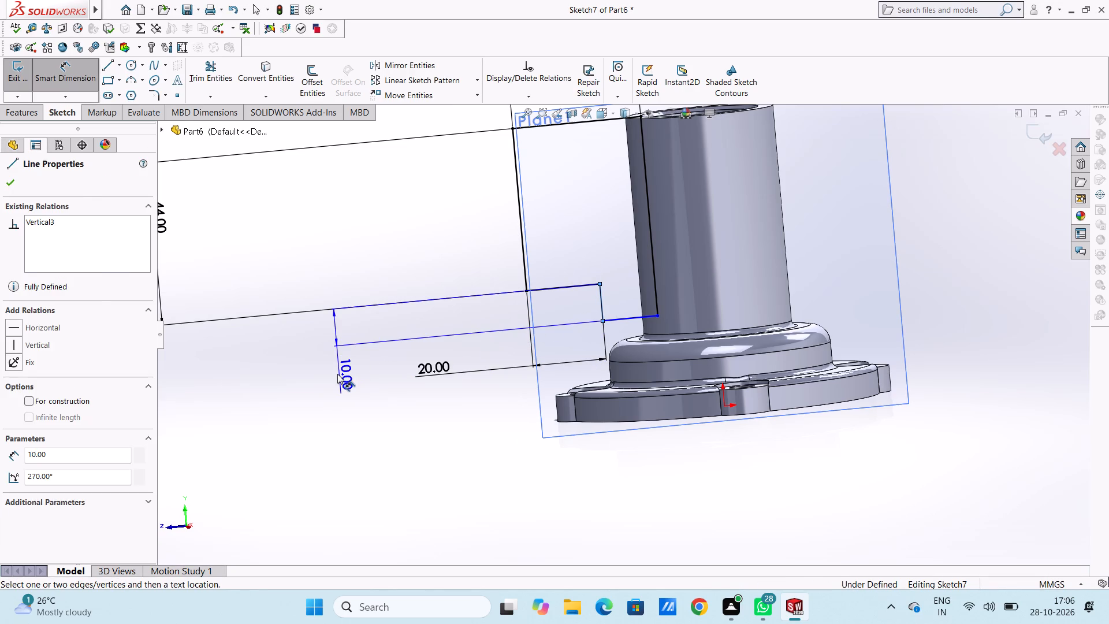
pyautogui.click(337, 374)
pyautogui.click(287, 357)
pyautogui.click(292, 308)
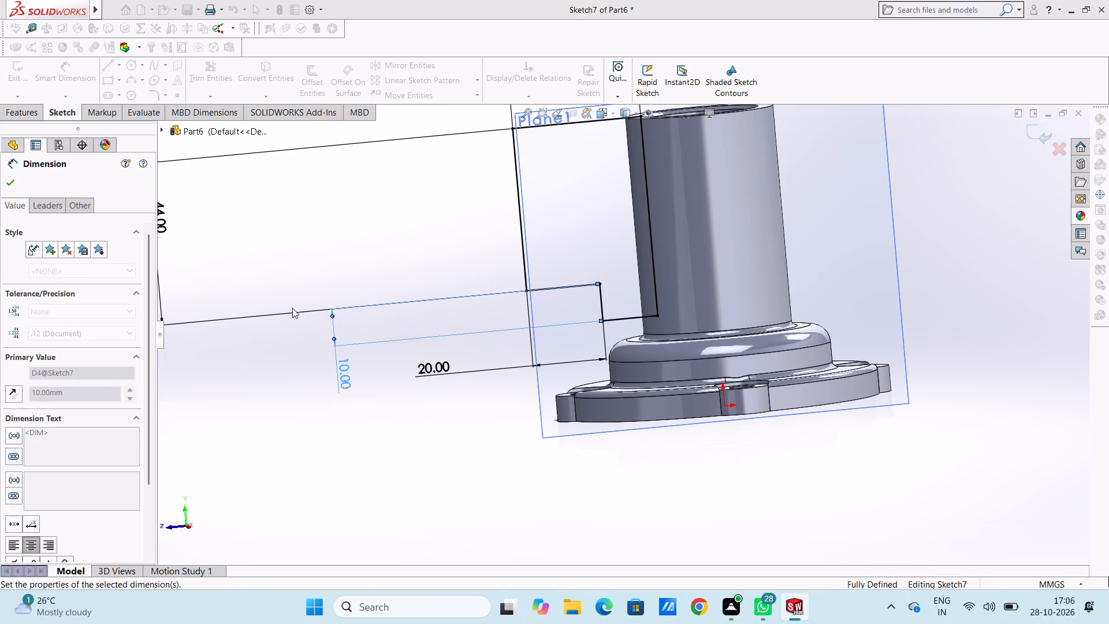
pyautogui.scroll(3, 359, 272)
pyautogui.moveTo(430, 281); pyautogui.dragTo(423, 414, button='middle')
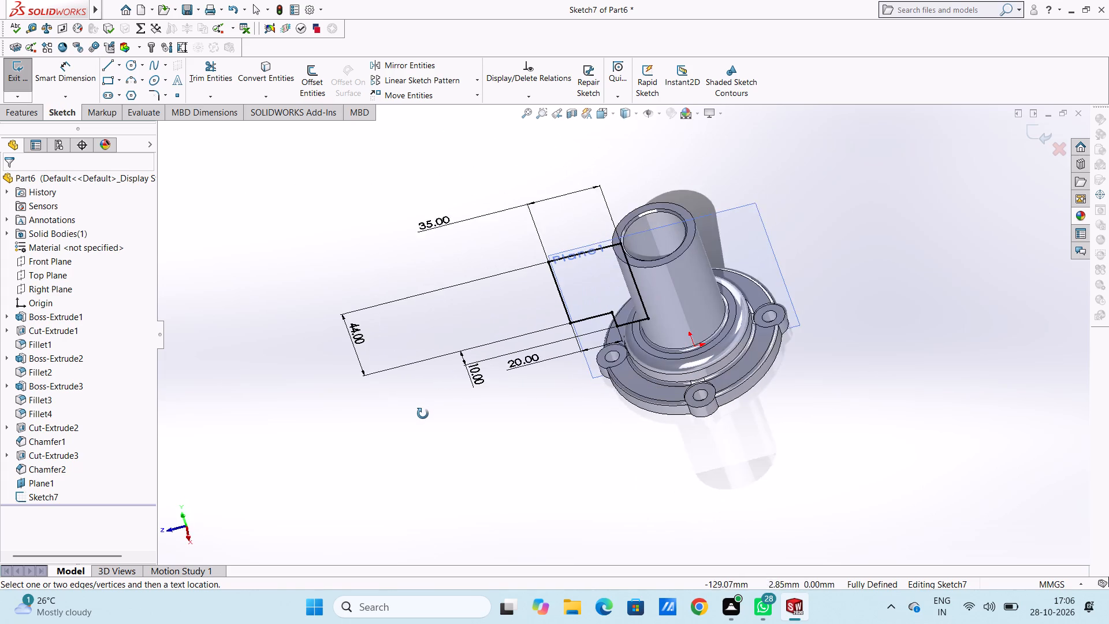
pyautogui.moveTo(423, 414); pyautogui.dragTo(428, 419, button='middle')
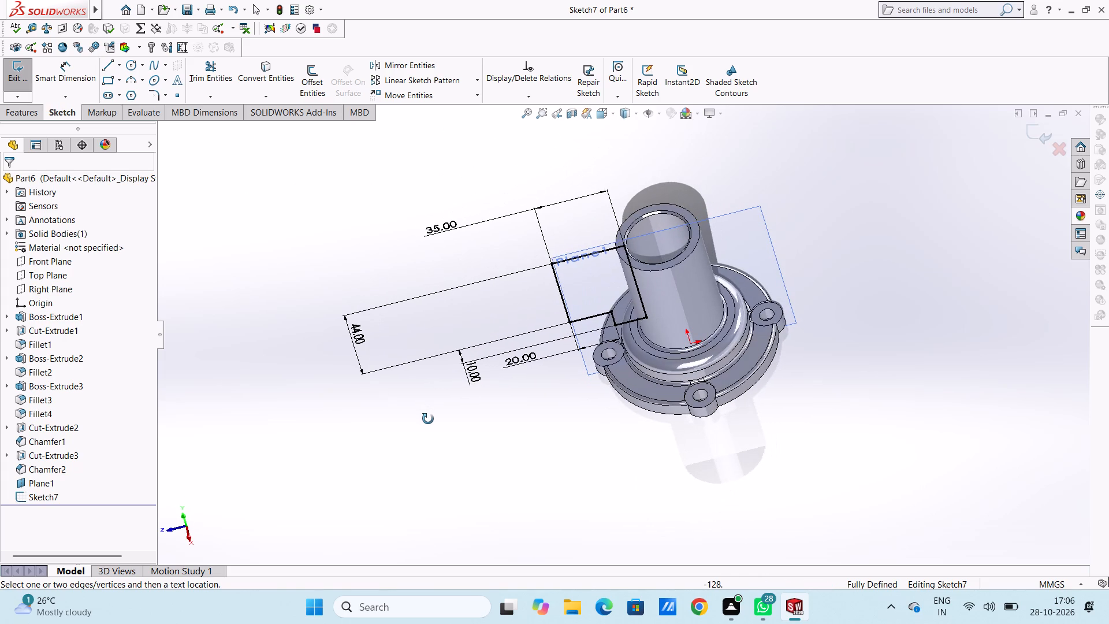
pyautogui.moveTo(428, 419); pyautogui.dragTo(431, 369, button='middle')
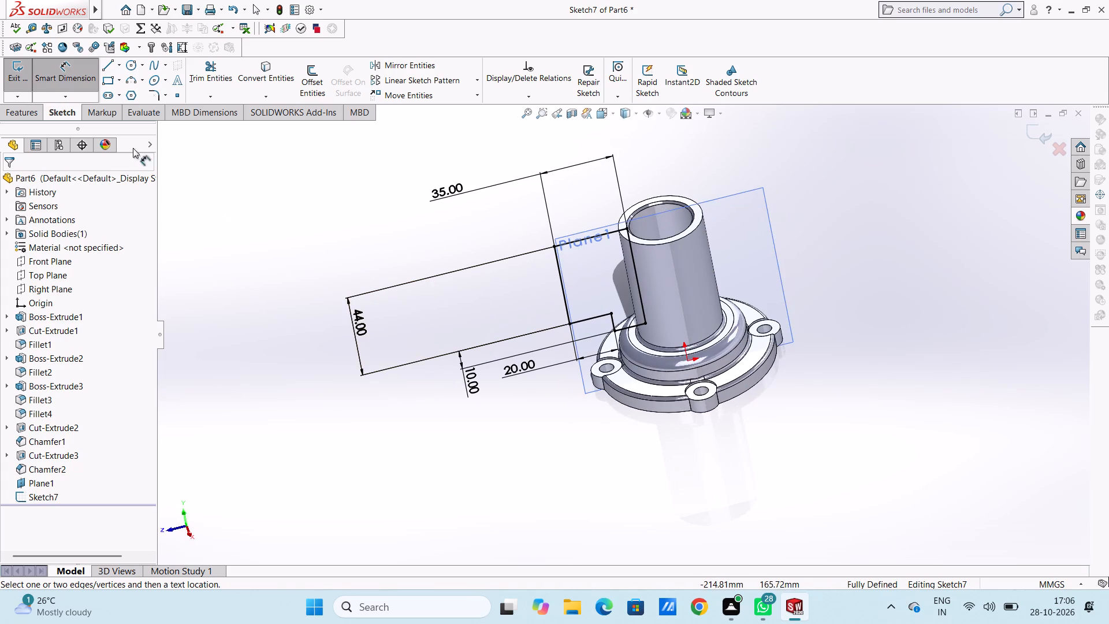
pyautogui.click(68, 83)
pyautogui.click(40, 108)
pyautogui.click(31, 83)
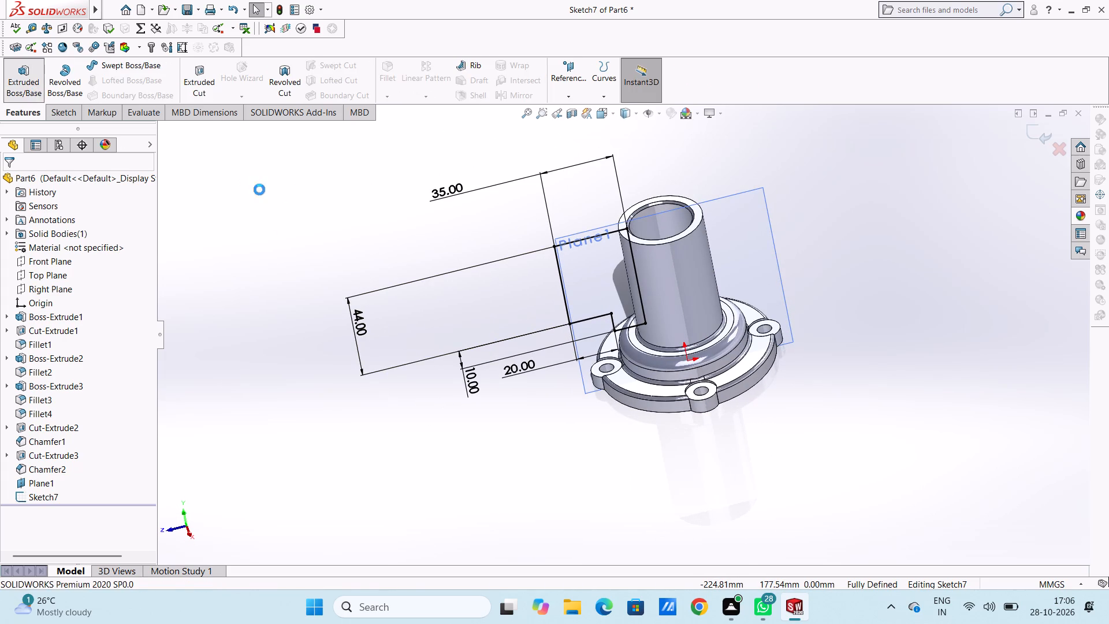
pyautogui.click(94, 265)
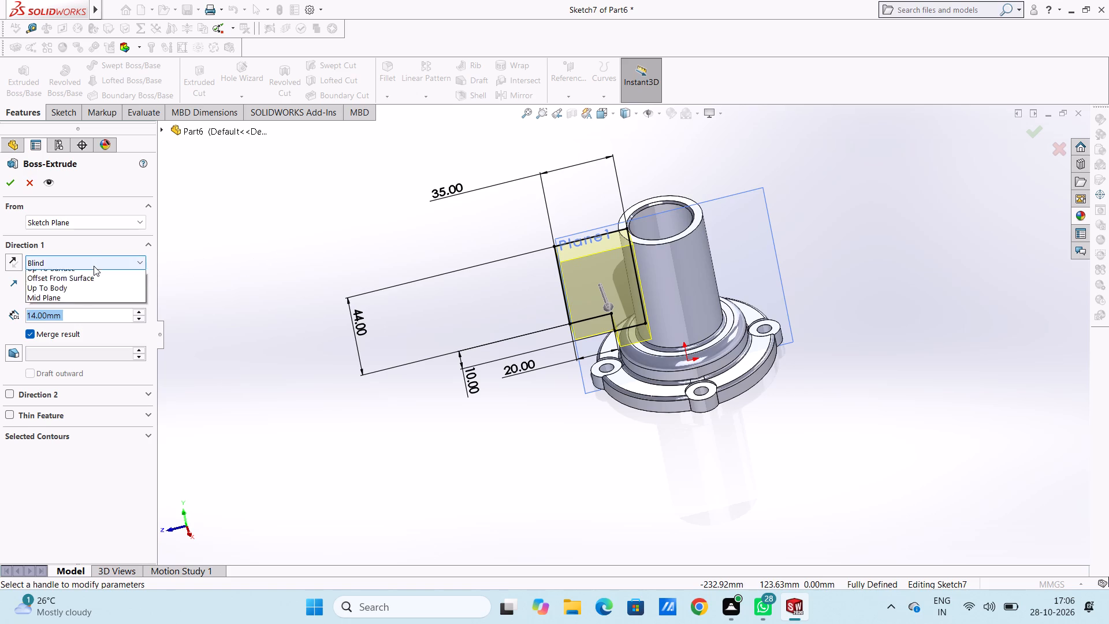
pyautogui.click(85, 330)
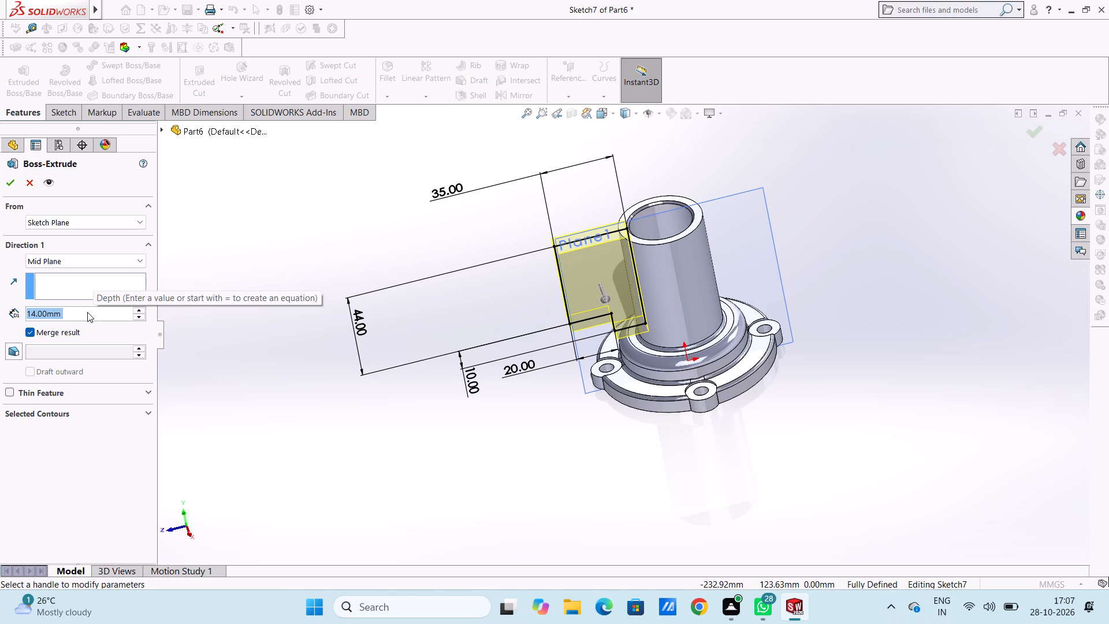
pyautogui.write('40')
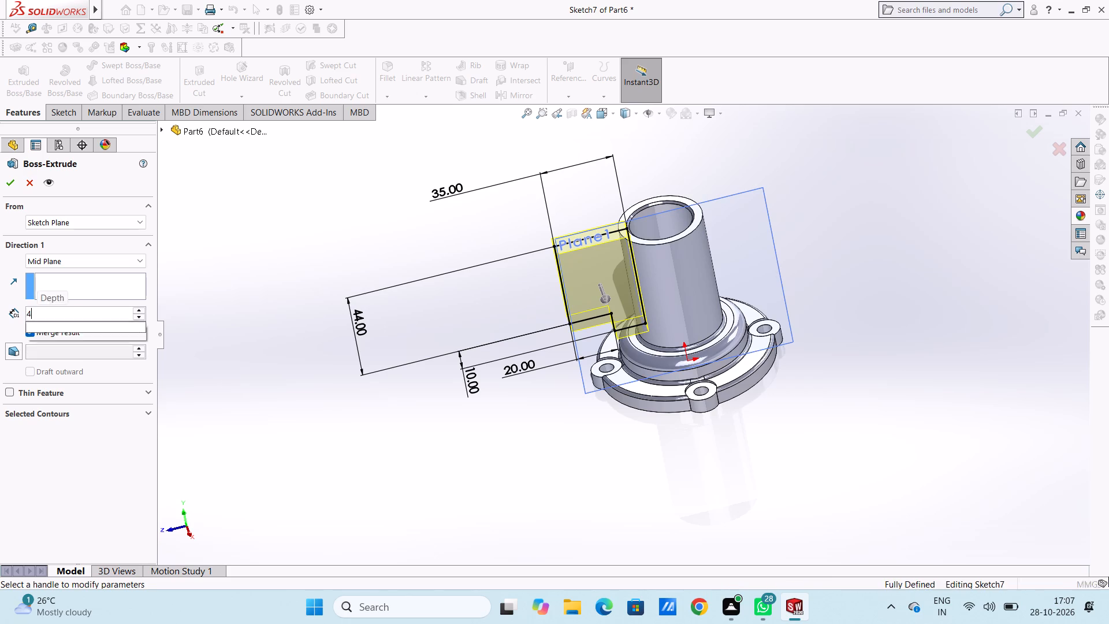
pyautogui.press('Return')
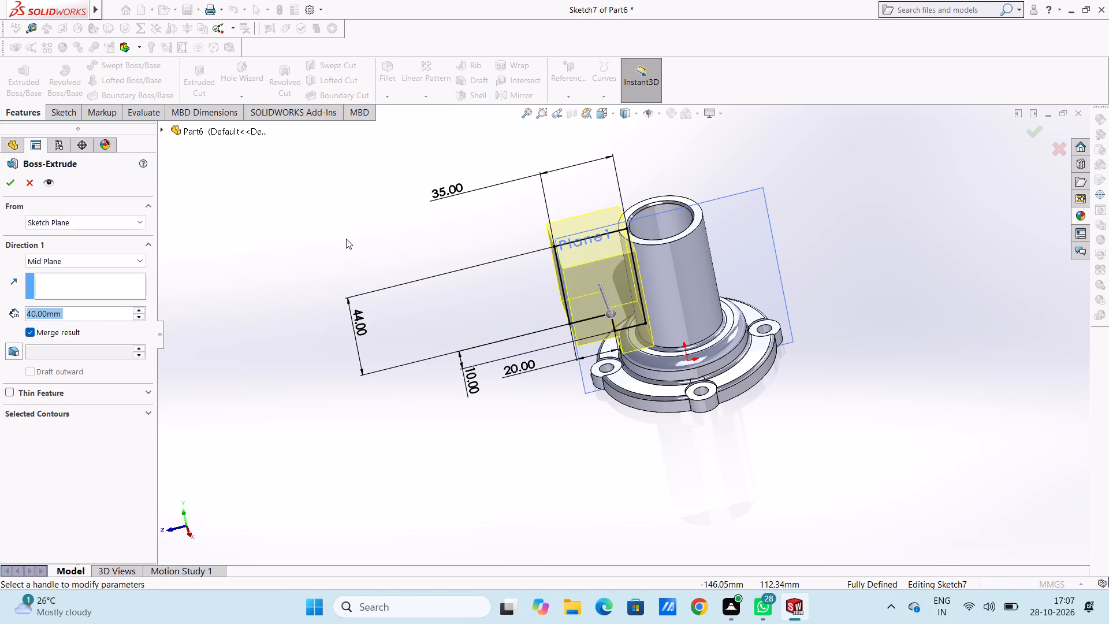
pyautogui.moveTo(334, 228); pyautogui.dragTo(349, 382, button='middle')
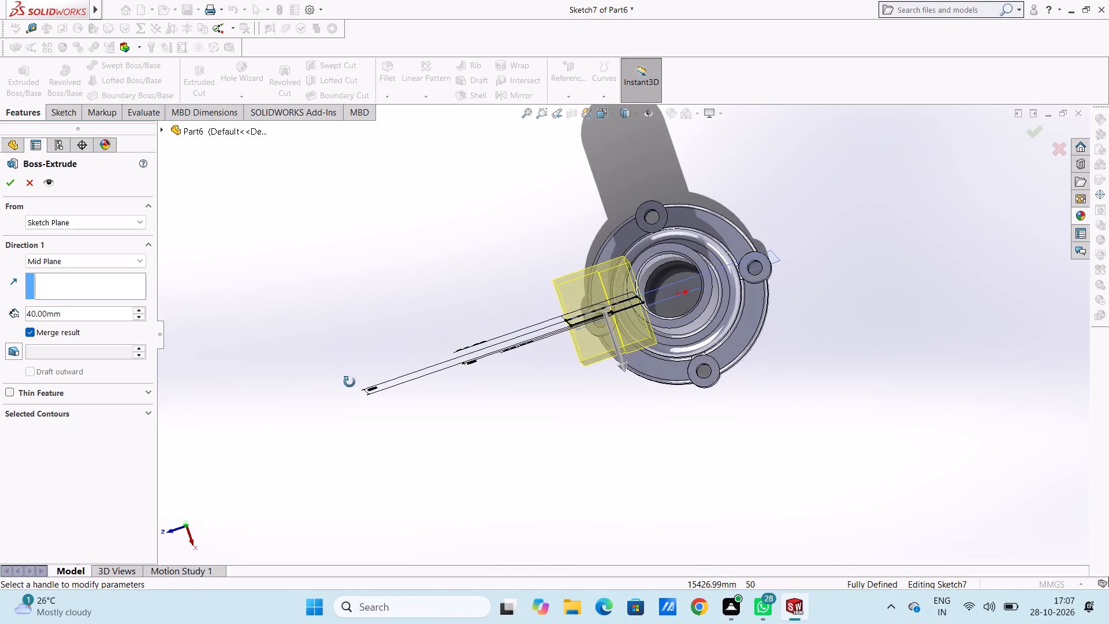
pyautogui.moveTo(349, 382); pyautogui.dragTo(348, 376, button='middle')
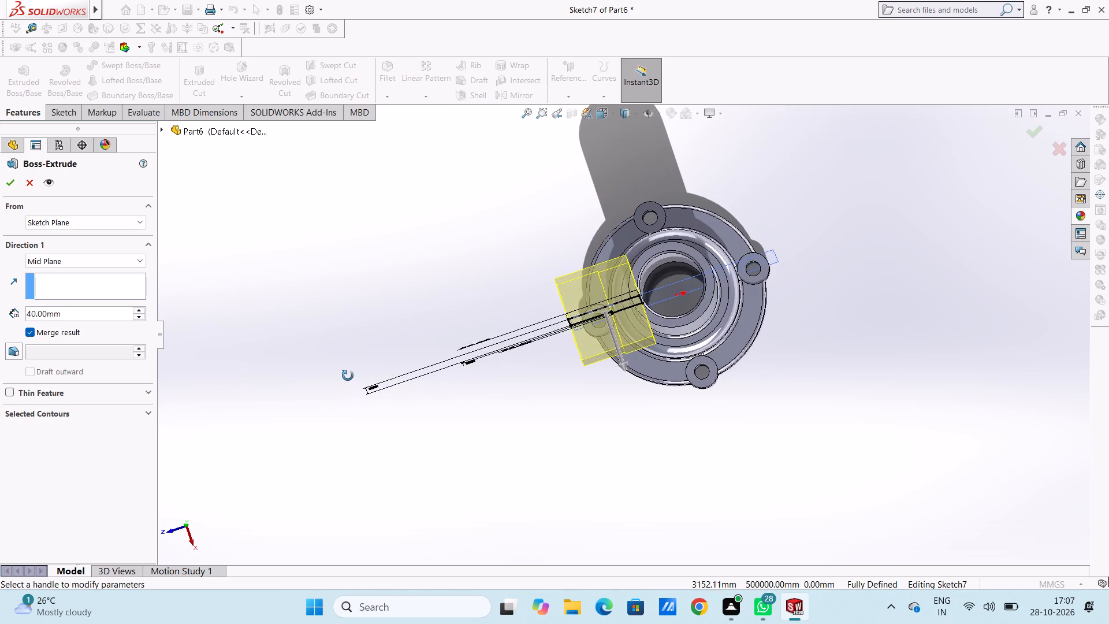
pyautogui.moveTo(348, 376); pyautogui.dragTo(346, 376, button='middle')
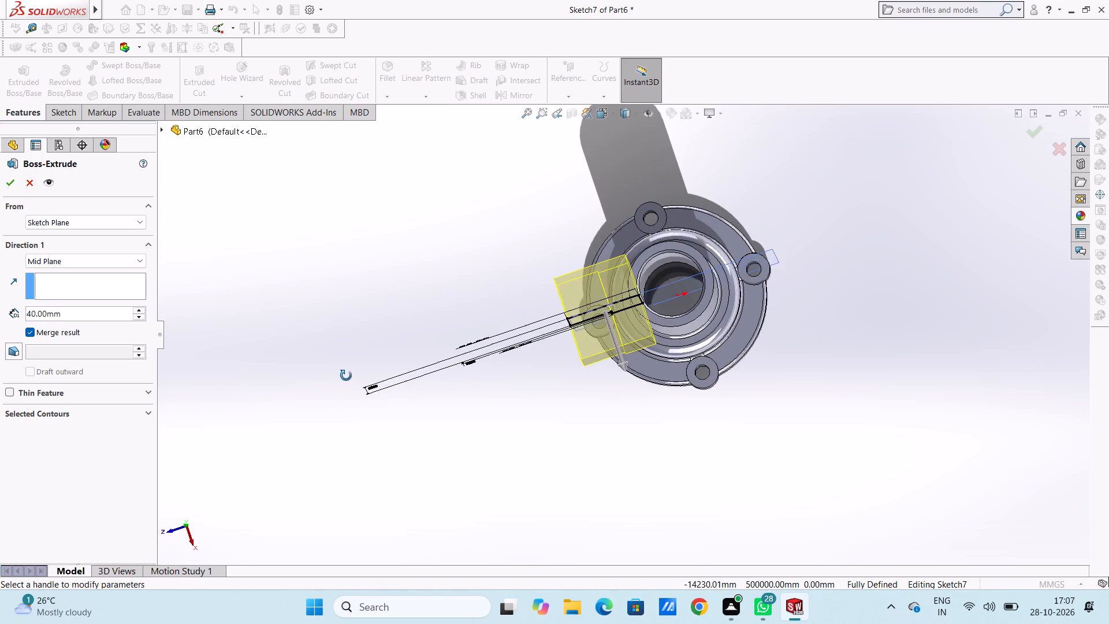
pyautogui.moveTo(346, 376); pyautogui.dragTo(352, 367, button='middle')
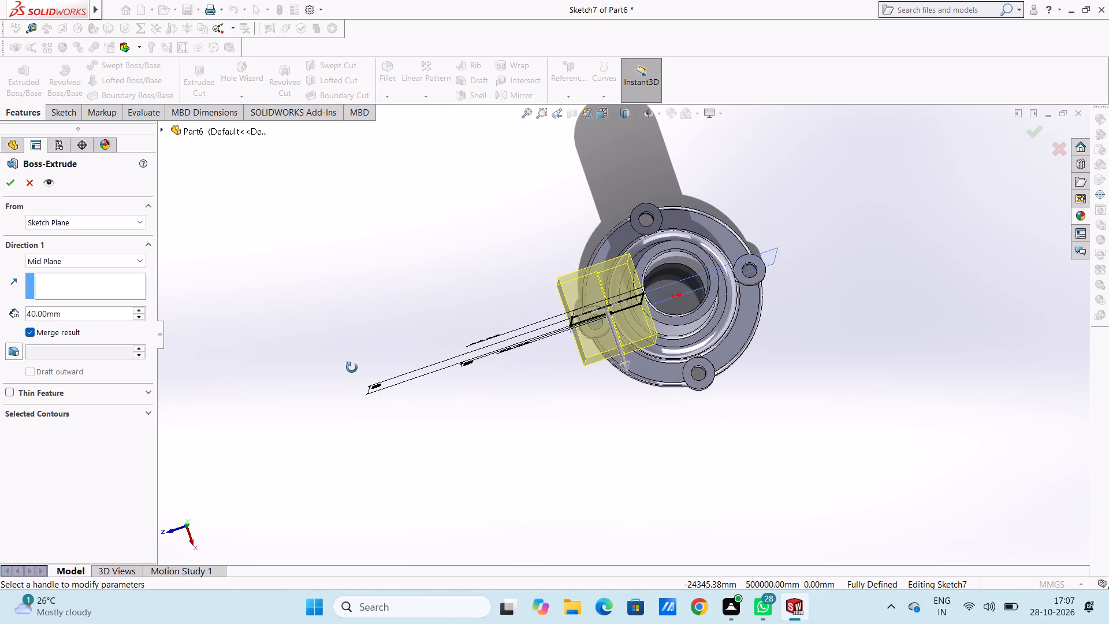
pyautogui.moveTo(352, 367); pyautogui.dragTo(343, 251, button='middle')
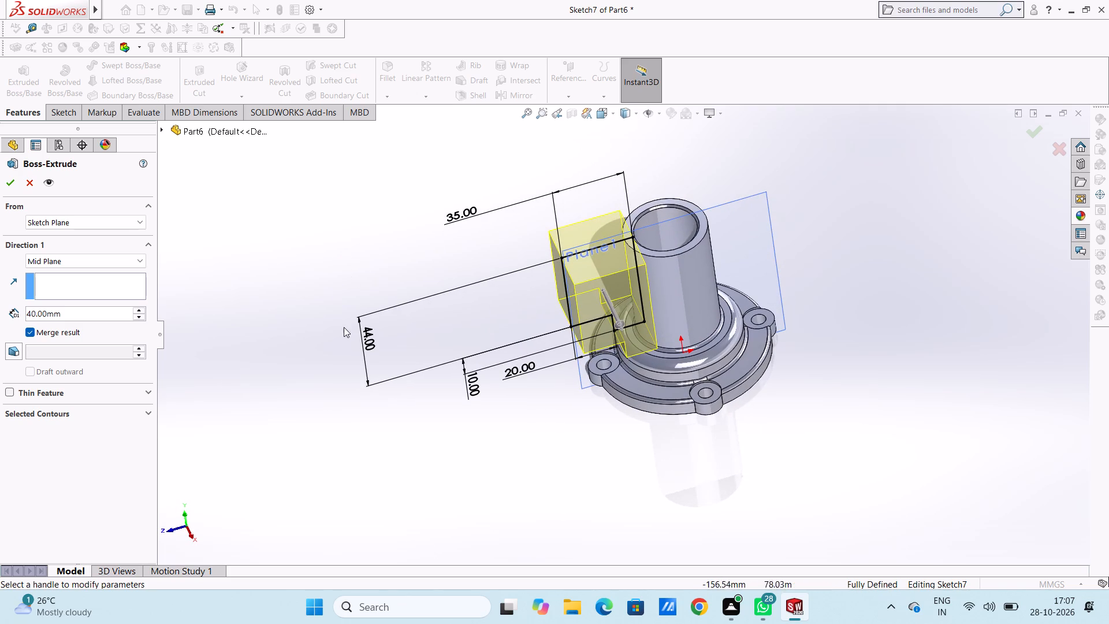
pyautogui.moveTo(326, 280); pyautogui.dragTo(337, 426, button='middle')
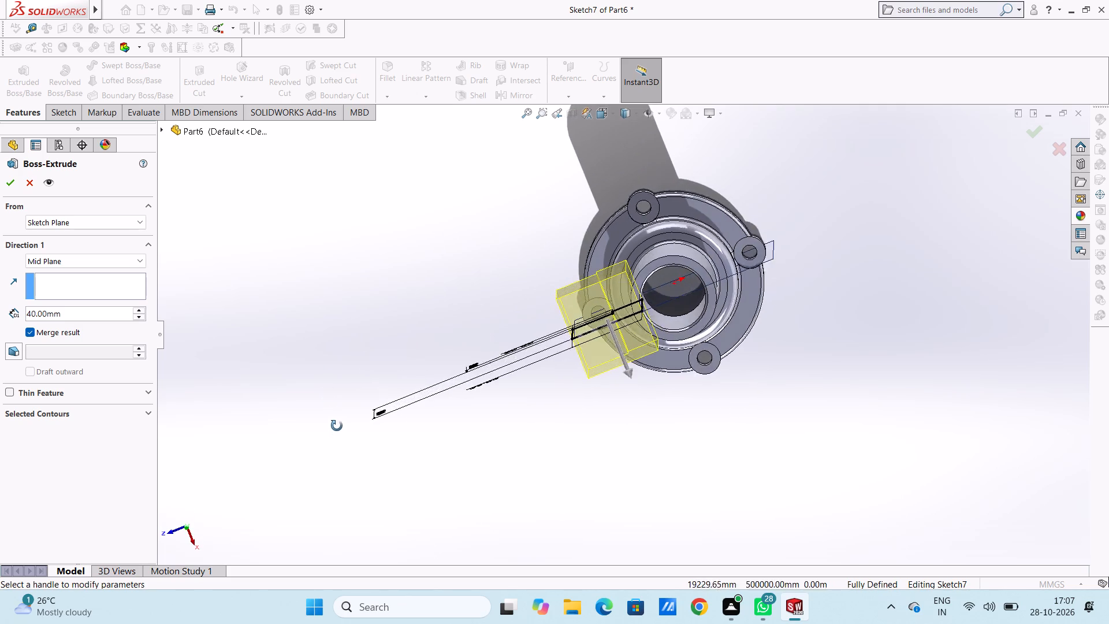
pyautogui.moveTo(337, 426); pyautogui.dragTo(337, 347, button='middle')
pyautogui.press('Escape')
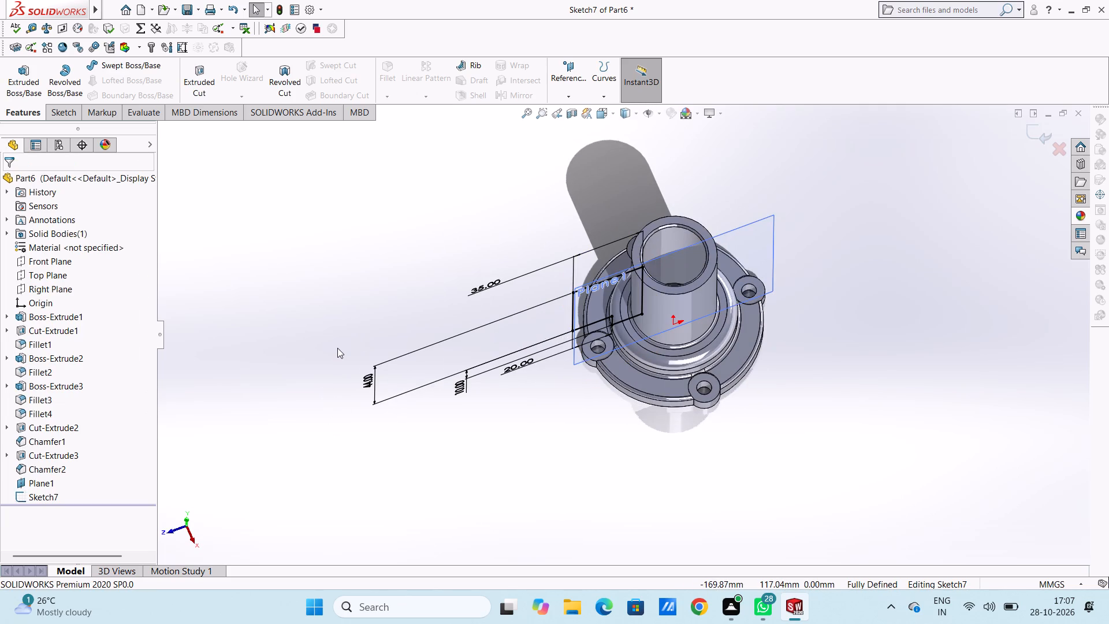
# Delete the 54 mm inner vertical line of the stepped profile, inside the tall cylinder's edge.
pyautogui.hotkey('ctrl', '4')
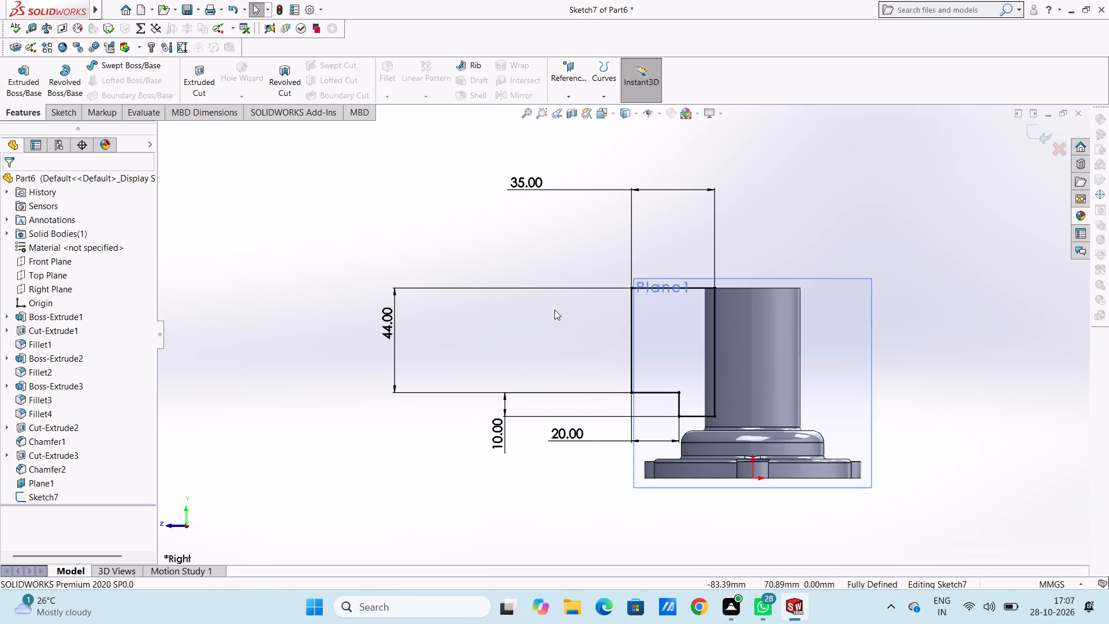
pyautogui.scroll(2, 554, 310)
pyautogui.scroll(-2, 690, 363)
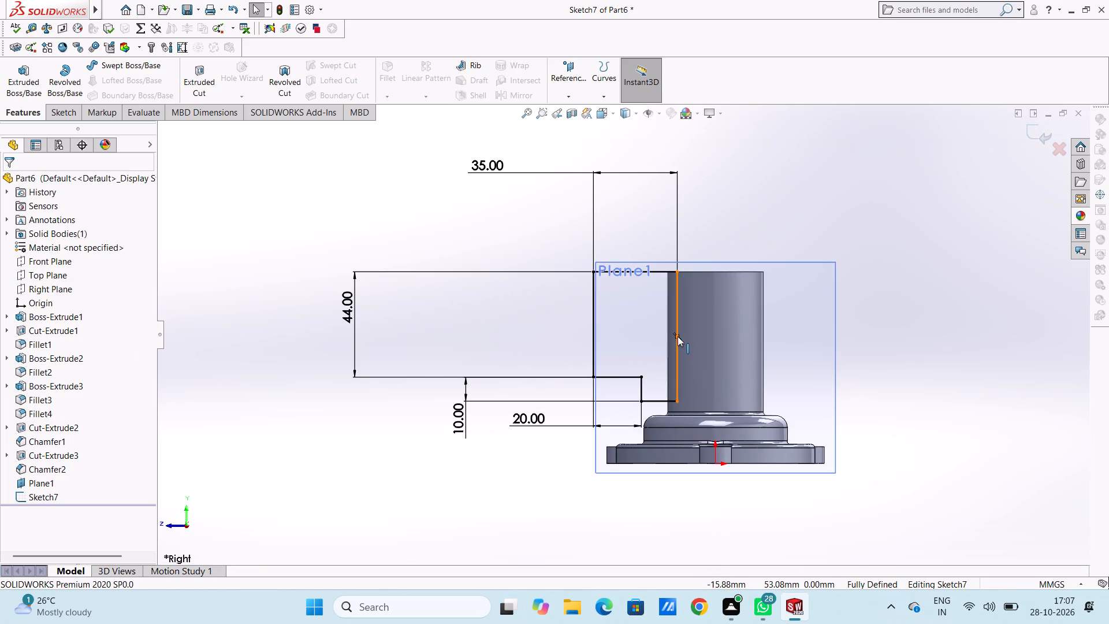
pyautogui.click(678, 336)
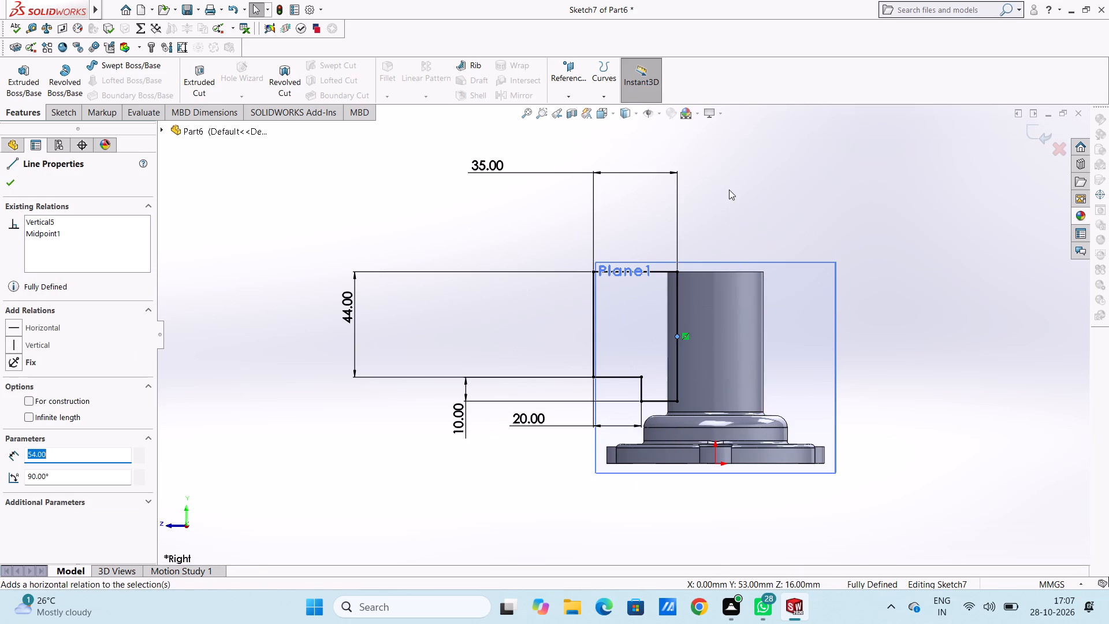
pyautogui.press('Escape')
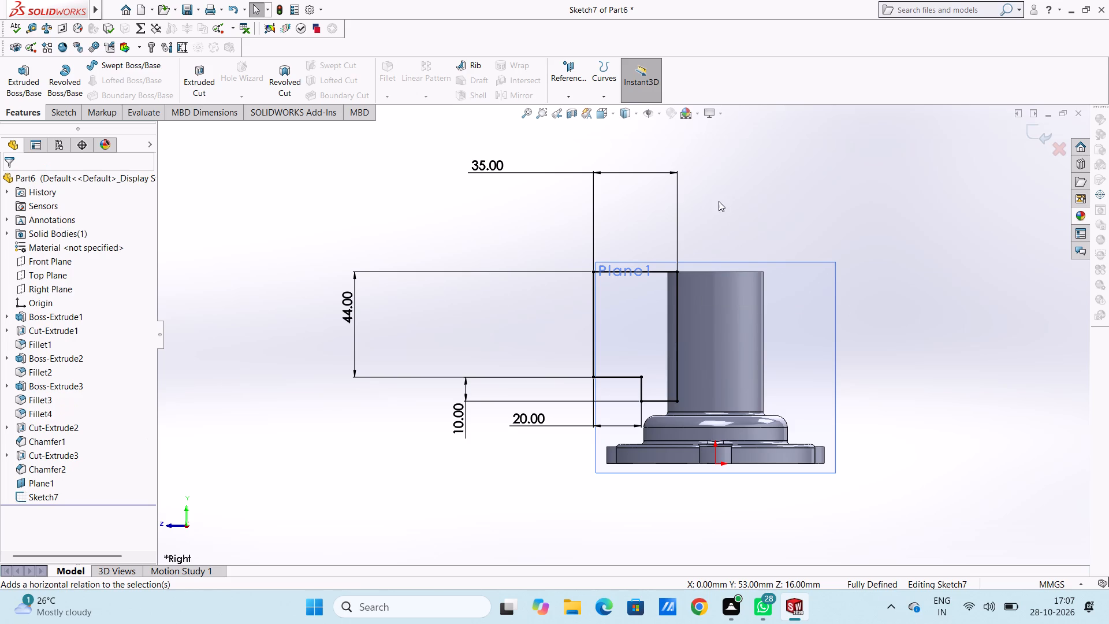
pyautogui.click(676, 300)
pyautogui.rightClick(900, 141)
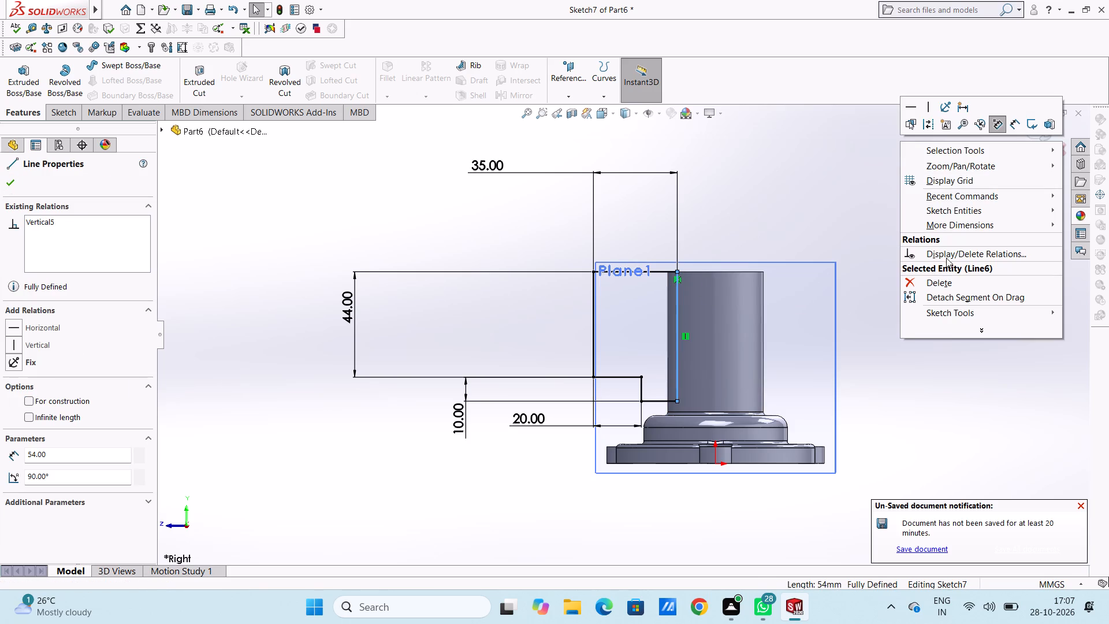
pyautogui.click(946, 278)
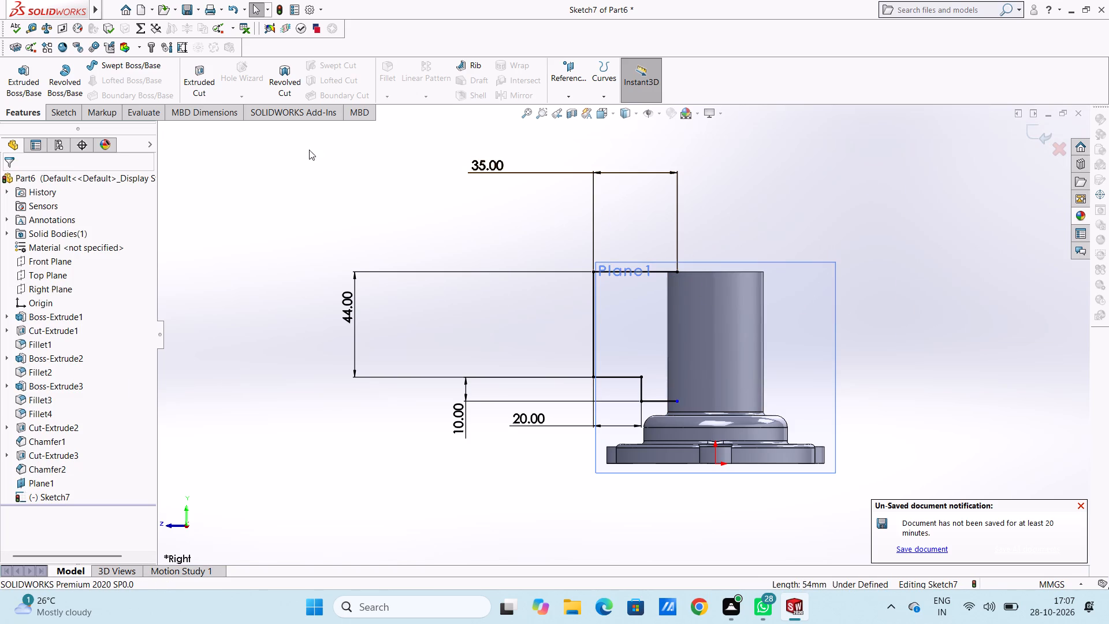
# Extend the profile with lines 16 mm inward along the cylinder top, 54 mm down its axis, and 16 mm back to the open lower endpoint.
pyautogui.click(62, 118)
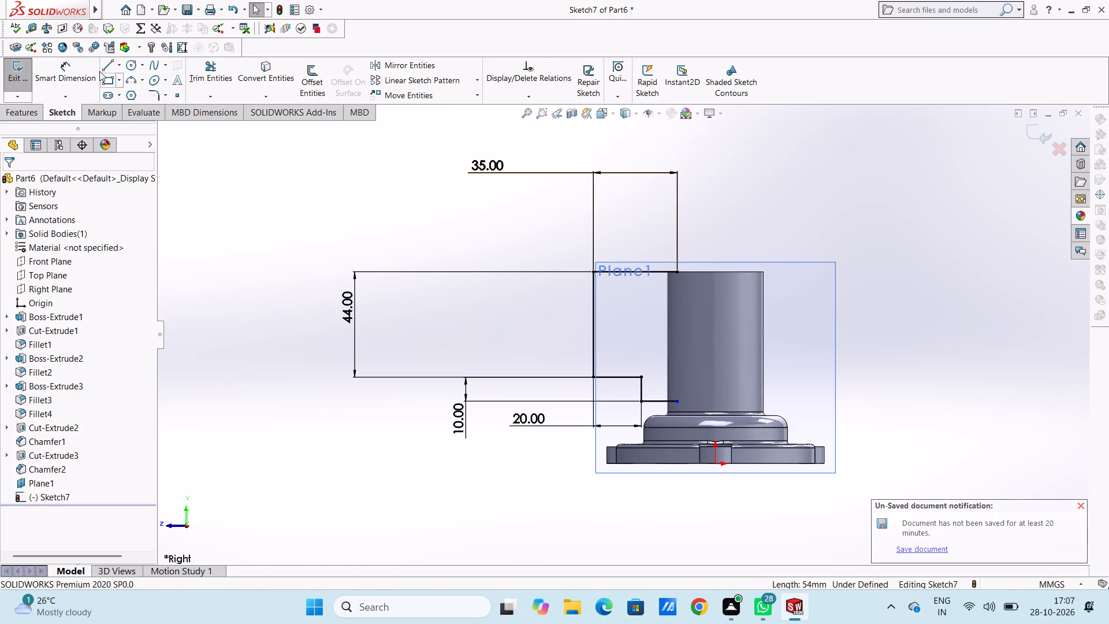
pyautogui.click(107, 67)
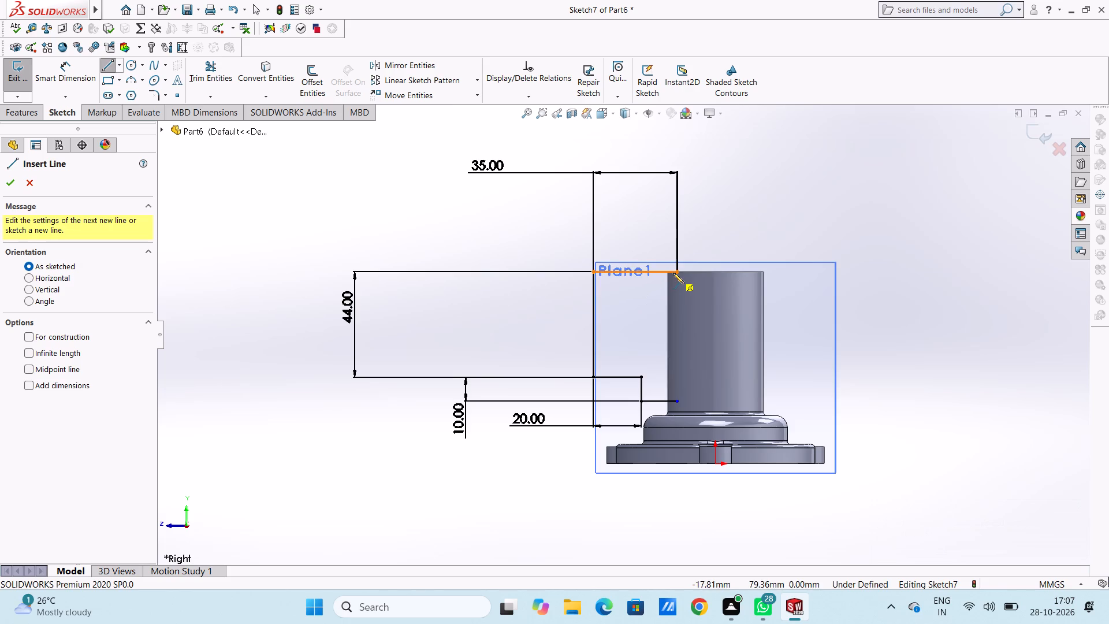
pyautogui.click(677, 272)
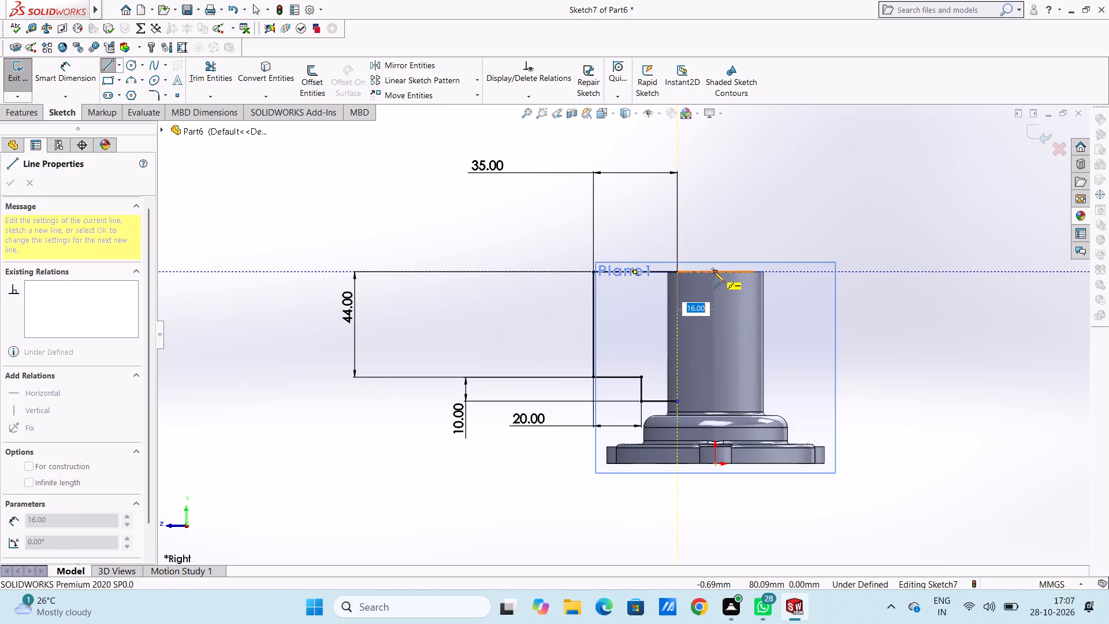
pyautogui.click(714, 272)
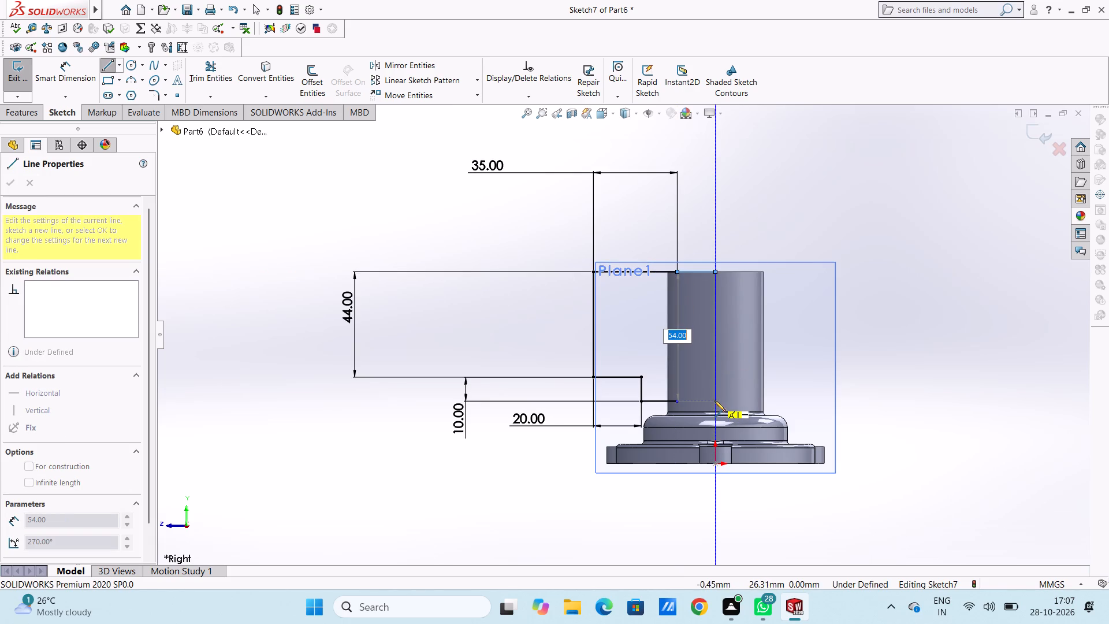
pyautogui.click(714, 400)
pyautogui.click(676, 402)
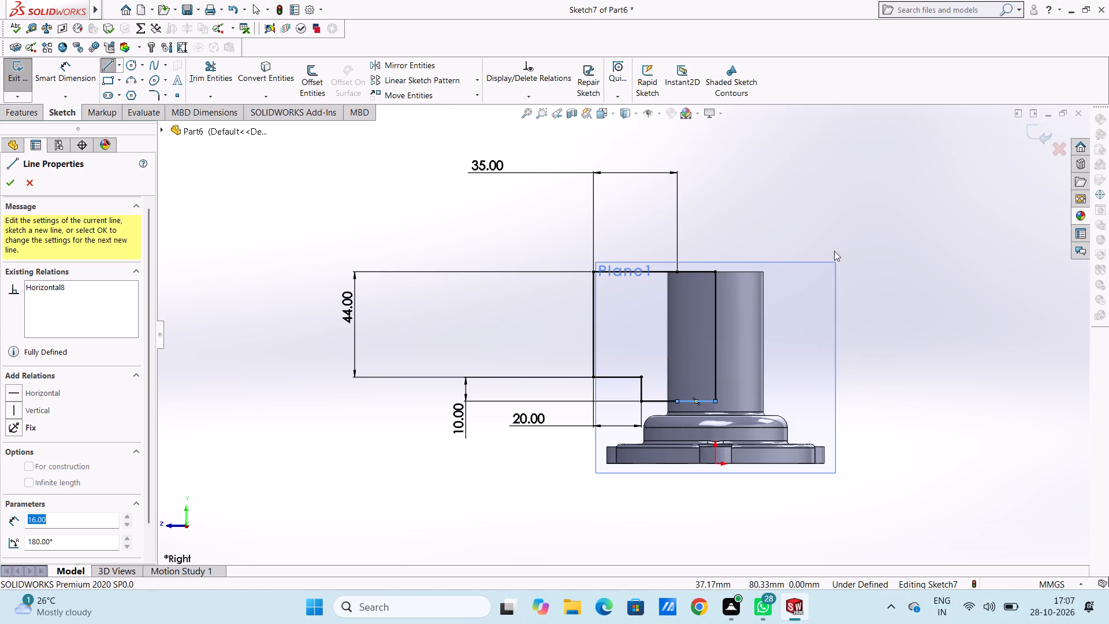
pyautogui.rightClick(872, 172)
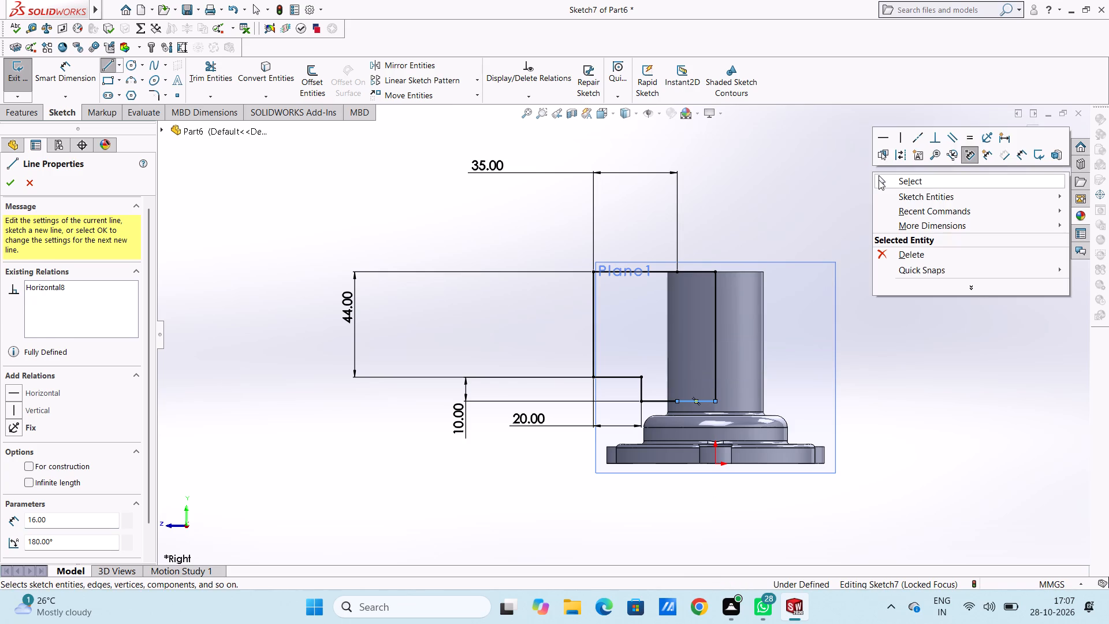
pyautogui.click(879, 180)
pyautogui.click(829, 207)
# Add a Fix relation to the junction point on the profile's bottom line.
pyautogui.scroll(2, 755, 415)
pyautogui.scroll(-5, 641, 482)
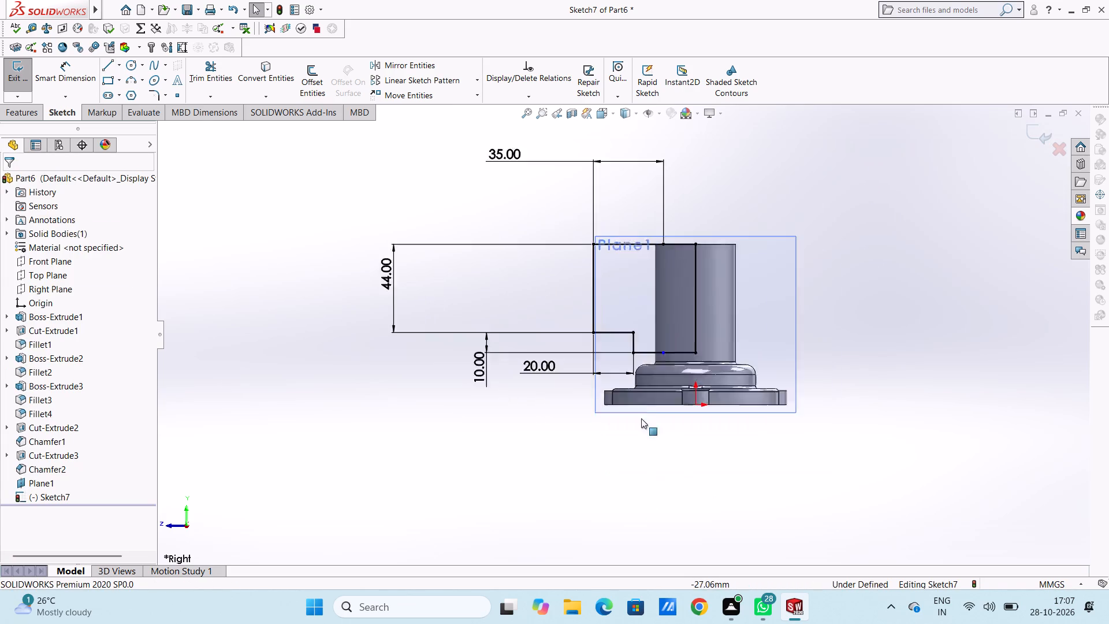
pyautogui.click(678, 267)
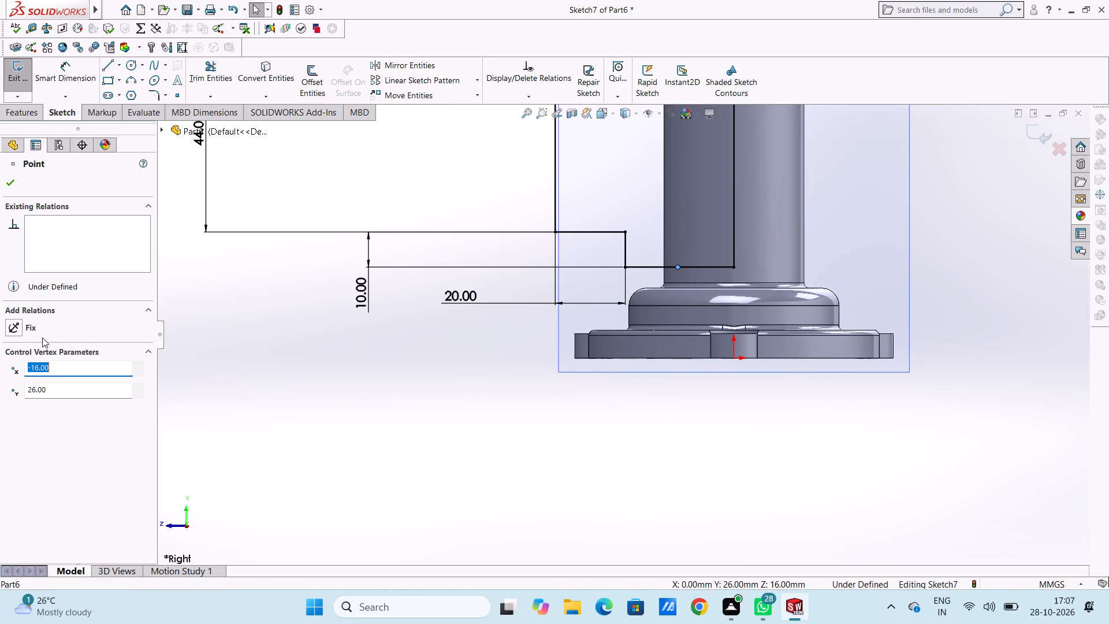
pyautogui.click(21, 325)
pyautogui.click(370, 379)
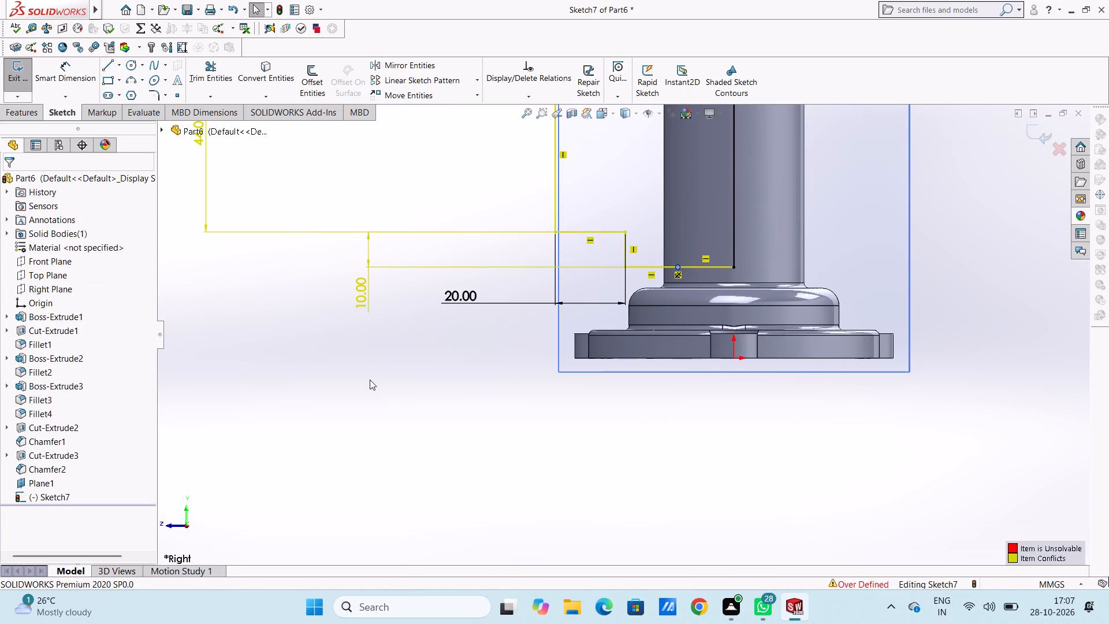
# Delete the 44 mm dimension of the profile's outer vertical line.
pyautogui.scroll(5, 373, 377)
pyautogui.scroll(3, 507, 198)
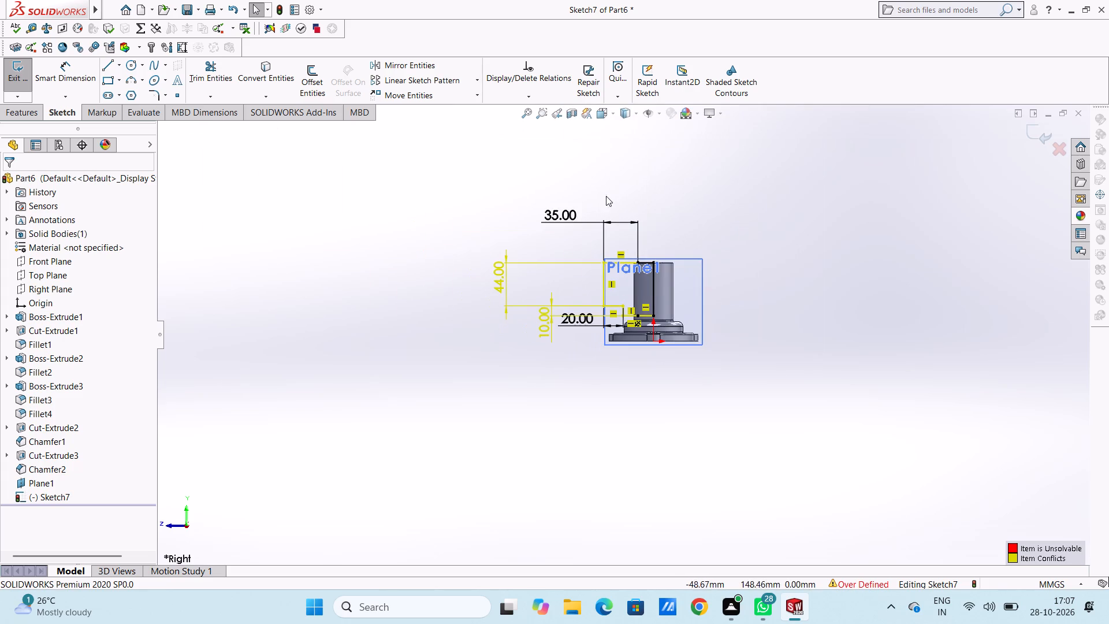
pyautogui.click(495, 291)
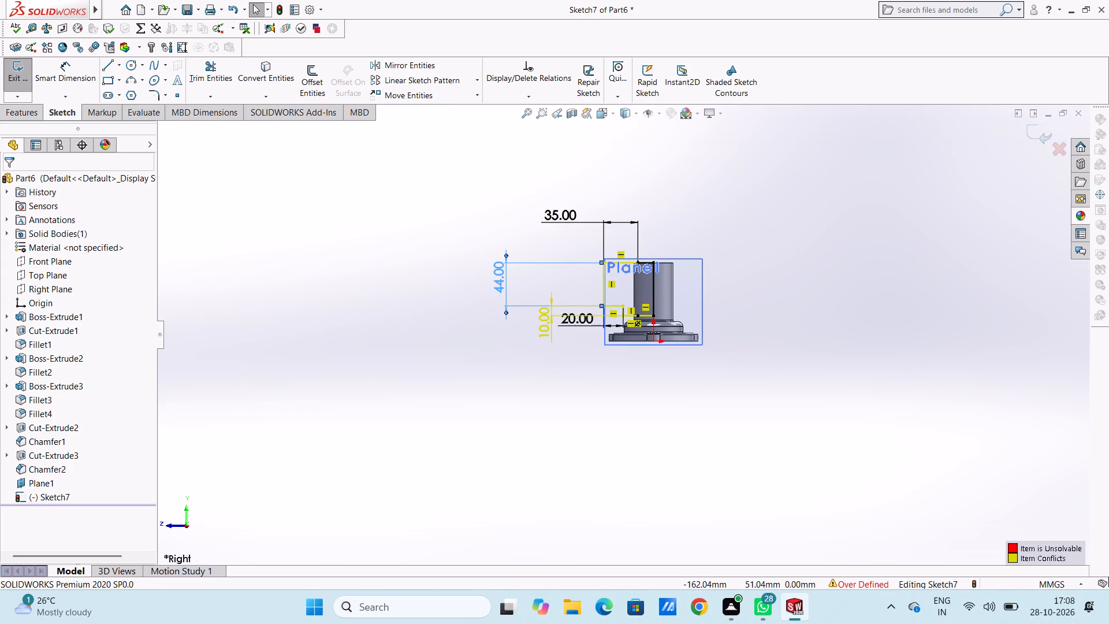
pyautogui.rightClick(401, 209)
pyautogui.click(426, 362)
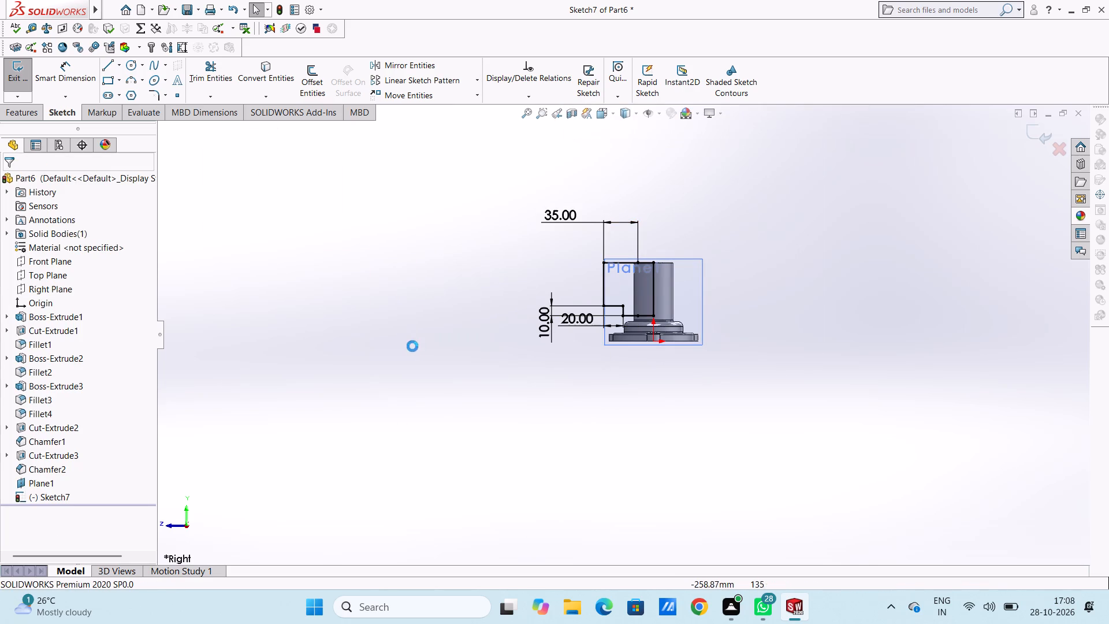
# Extrude the stepped profile as a boss, Mid Plane, 40 mm deep, starting from the sketch plane and merged with the body.
pyautogui.scroll(-5, 667, 320)
pyautogui.scroll(3, 545, 278)
pyautogui.scroll(-1, 545, 278)
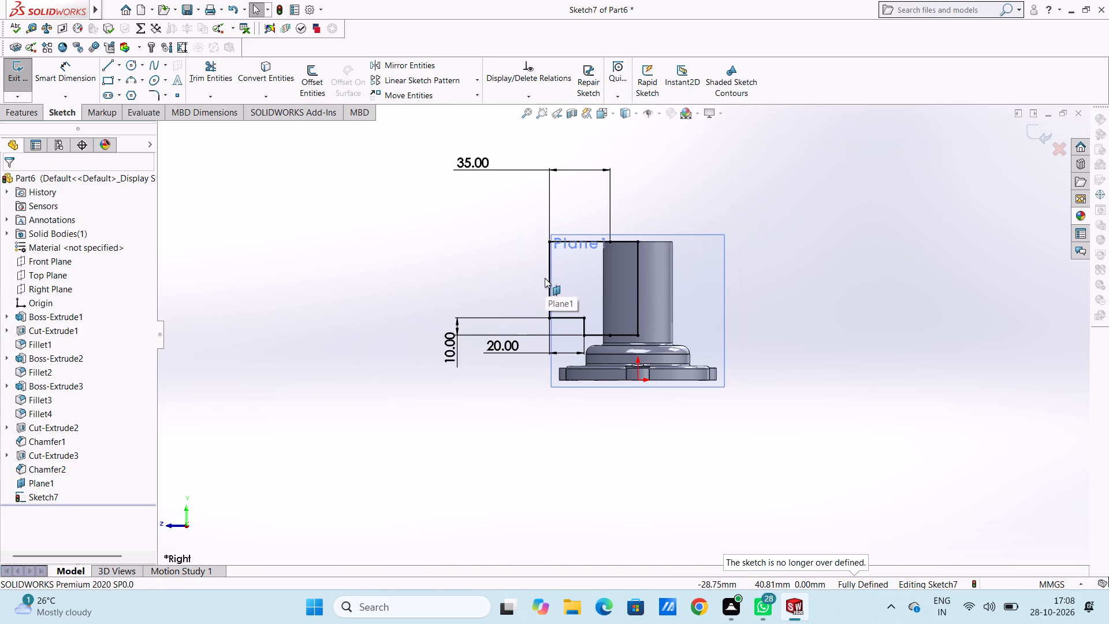
pyautogui.scroll(-2, 632, 344)
pyautogui.scroll(2, 616, 299)
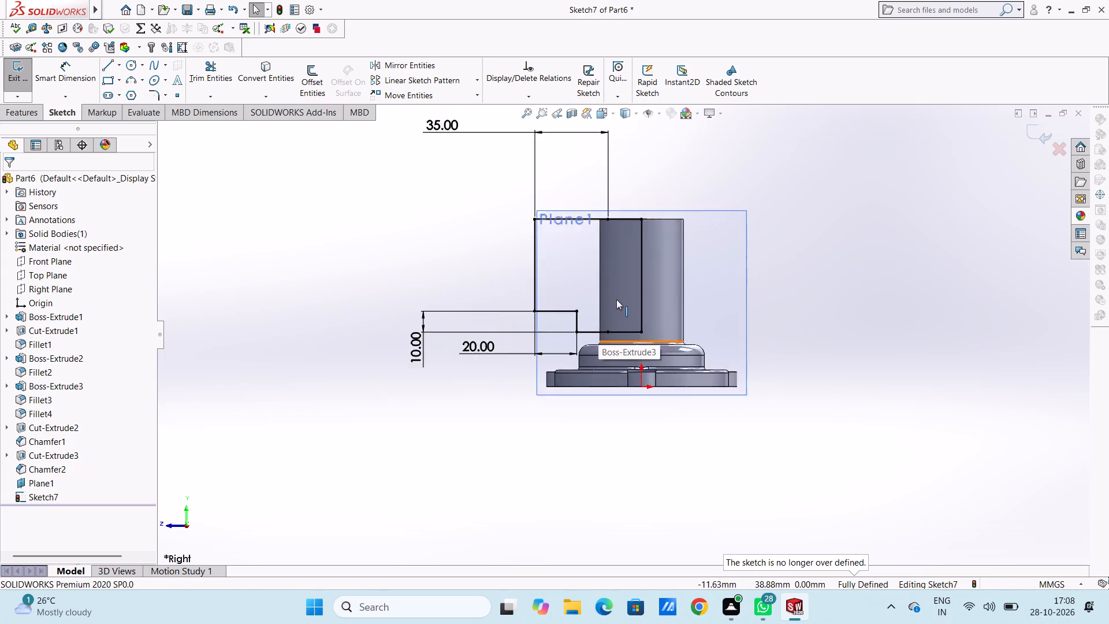
pyautogui.click(21, 116)
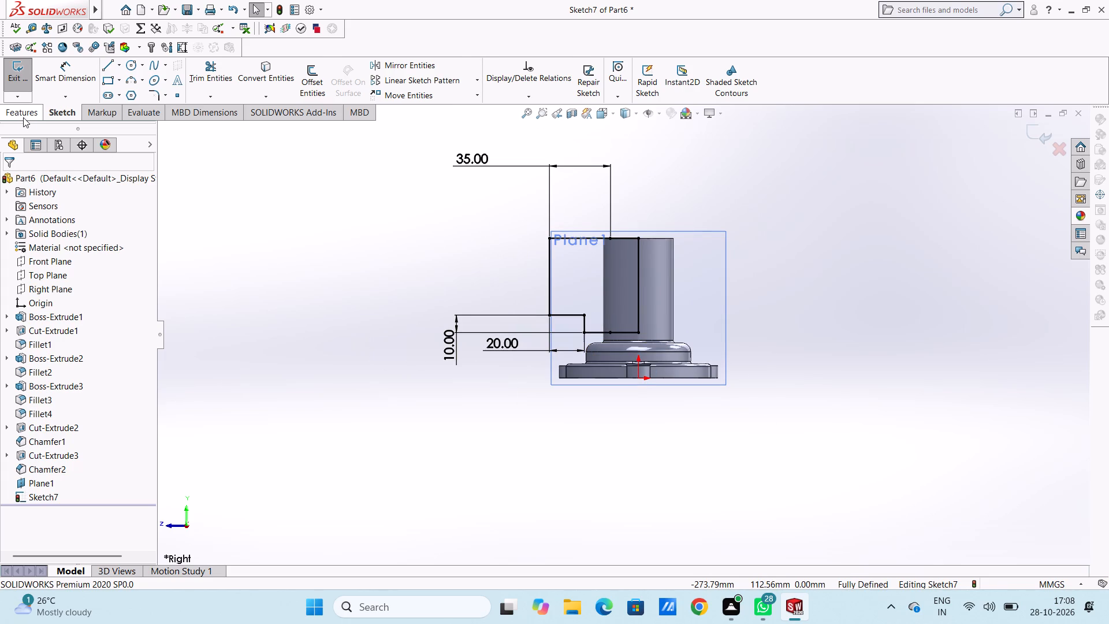
pyautogui.click(25, 86)
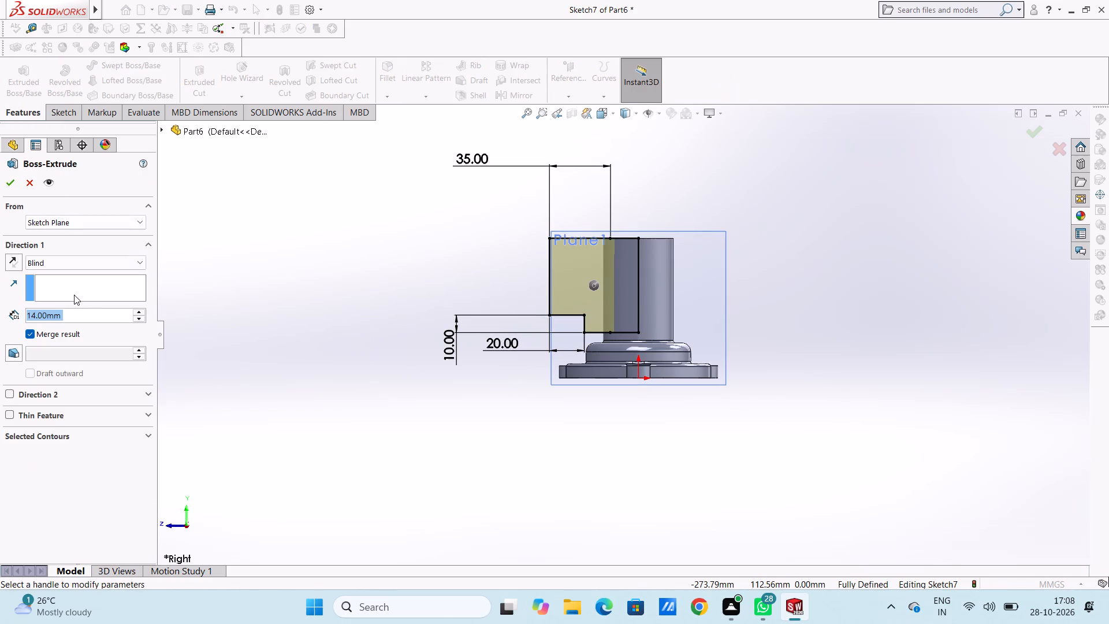
pyautogui.click(97, 259)
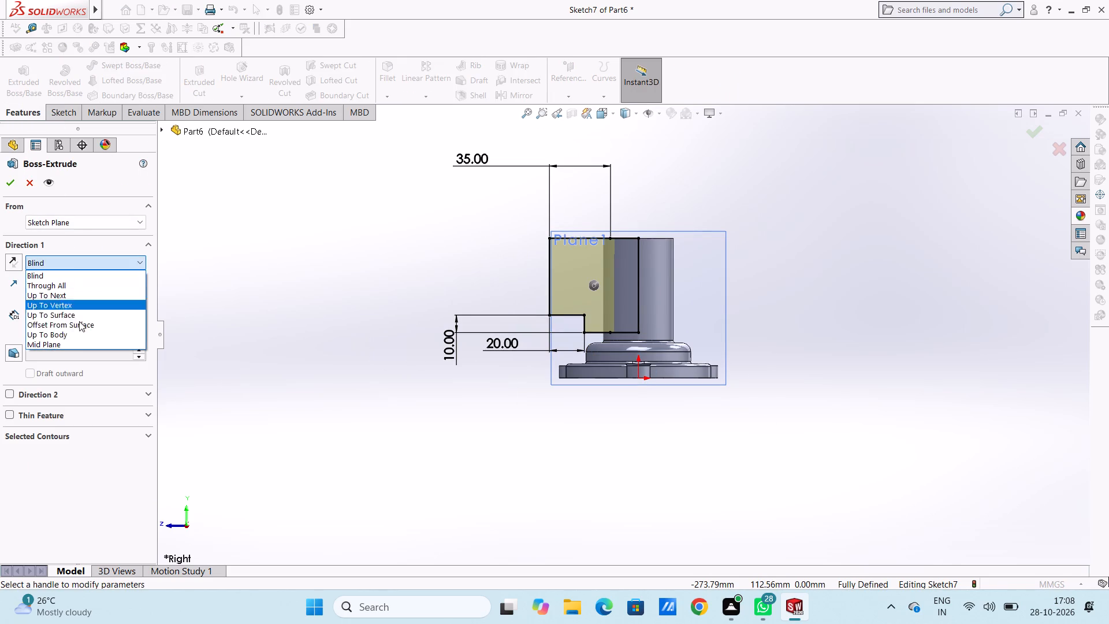
pyautogui.click(76, 347)
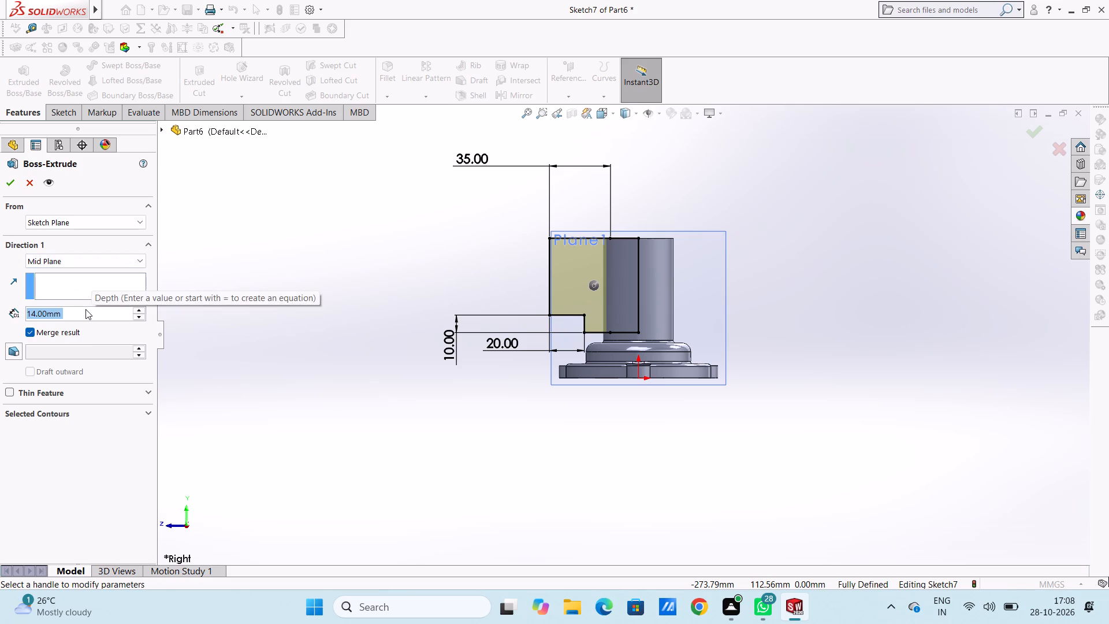
pyautogui.press('0')
pyautogui.press('Return')
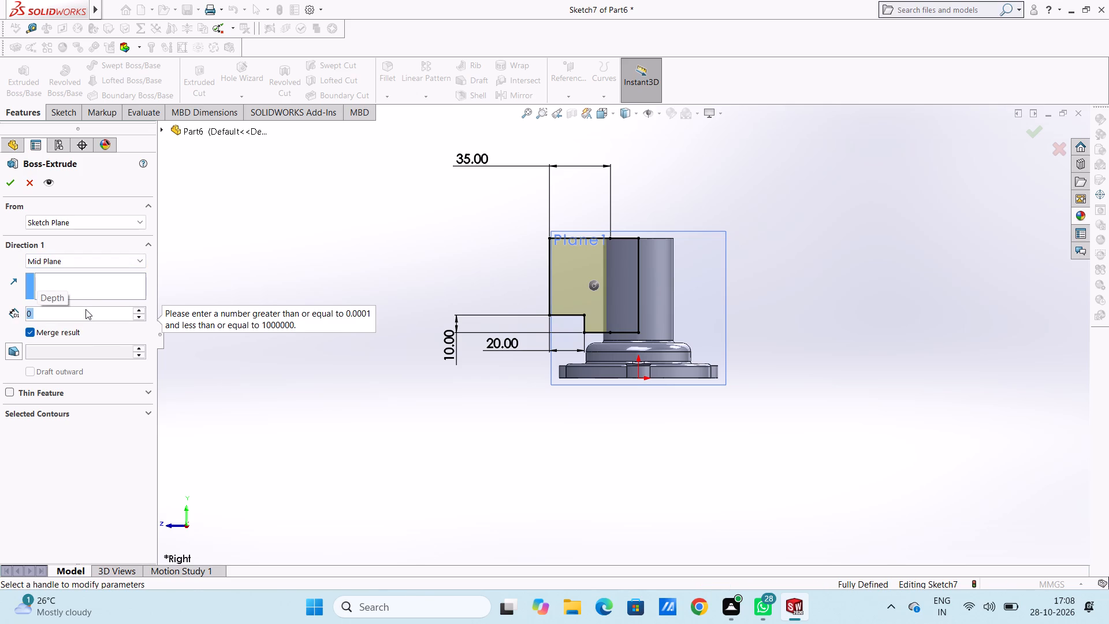
pyautogui.write('40')
pyautogui.press('Return')
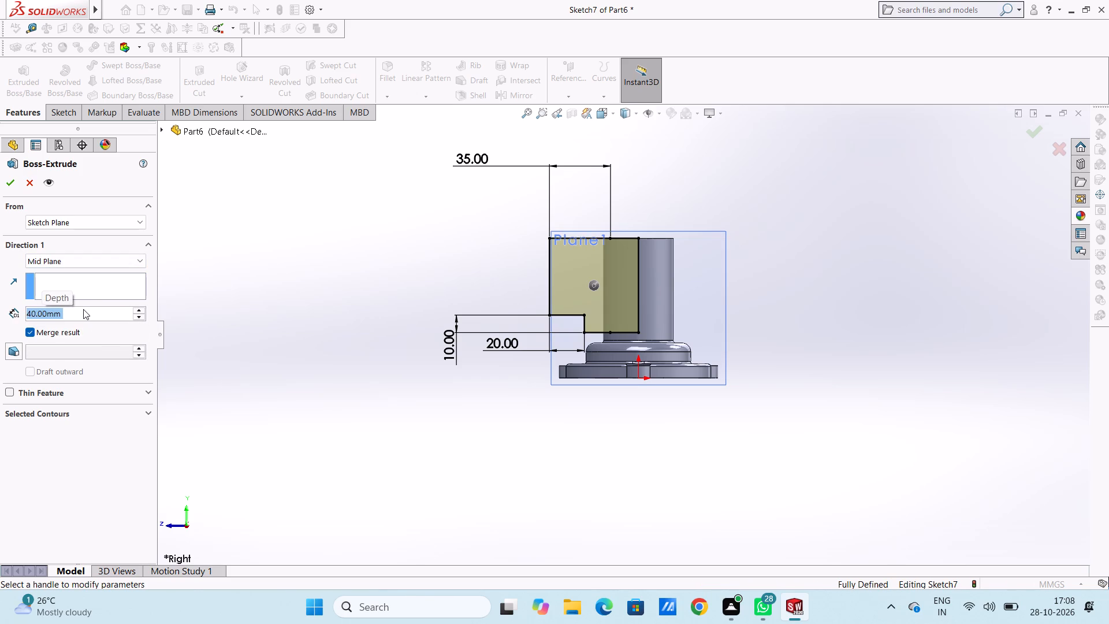
pyautogui.moveTo(280, 199); pyautogui.dragTo(322, 450, button='middle')
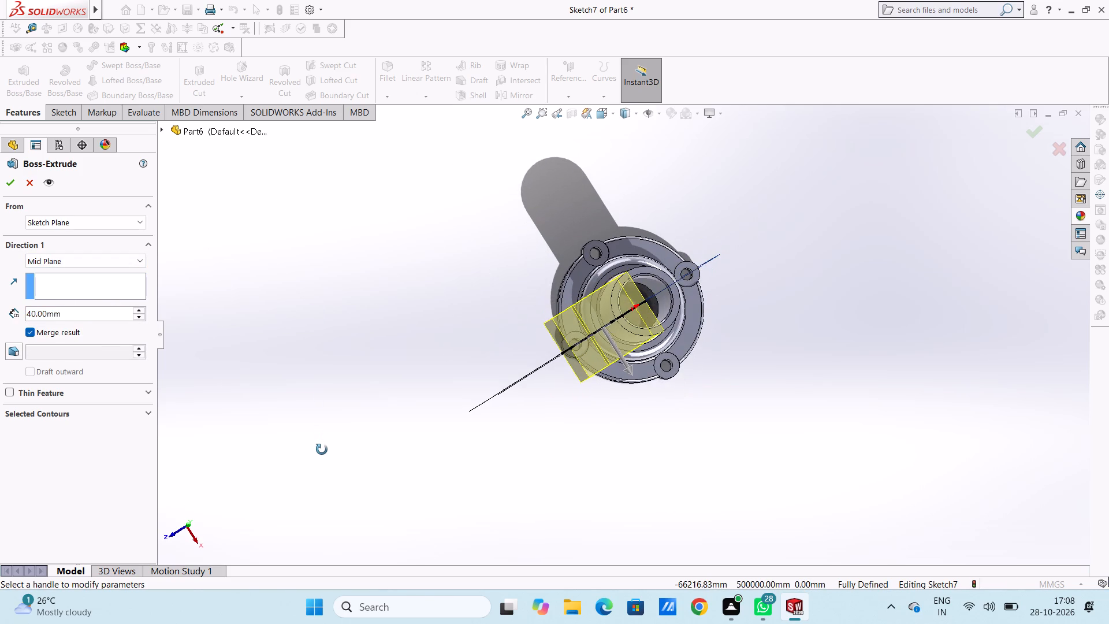
pyautogui.moveTo(322, 450); pyautogui.dragTo(312, 463, button='middle')
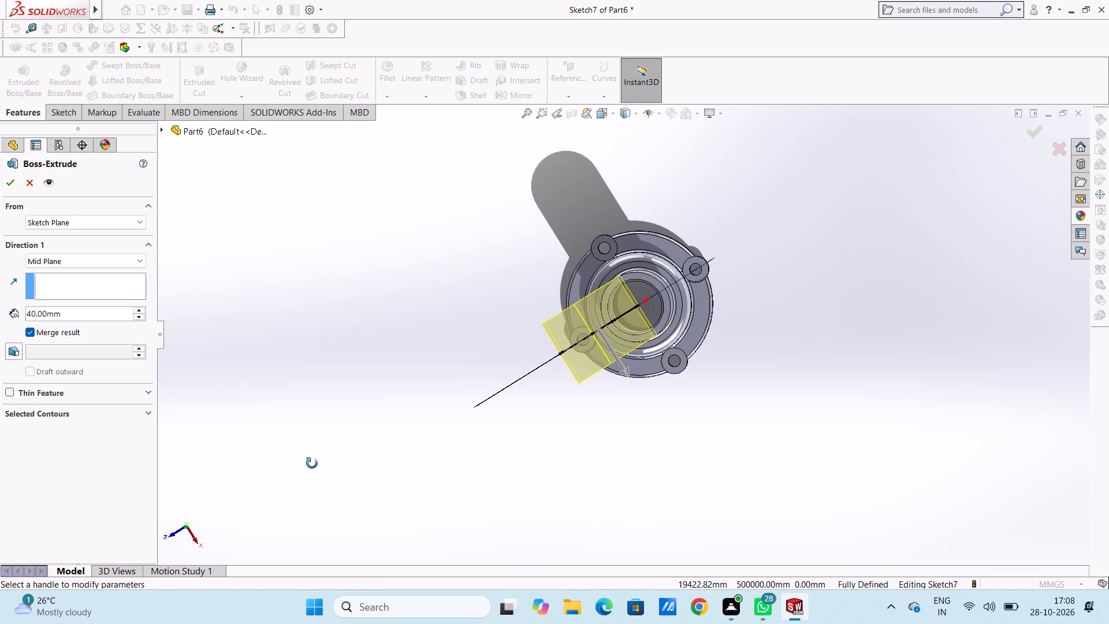
pyautogui.moveTo(312, 463); pyautogui.dragTo(321, 430, button='middle')
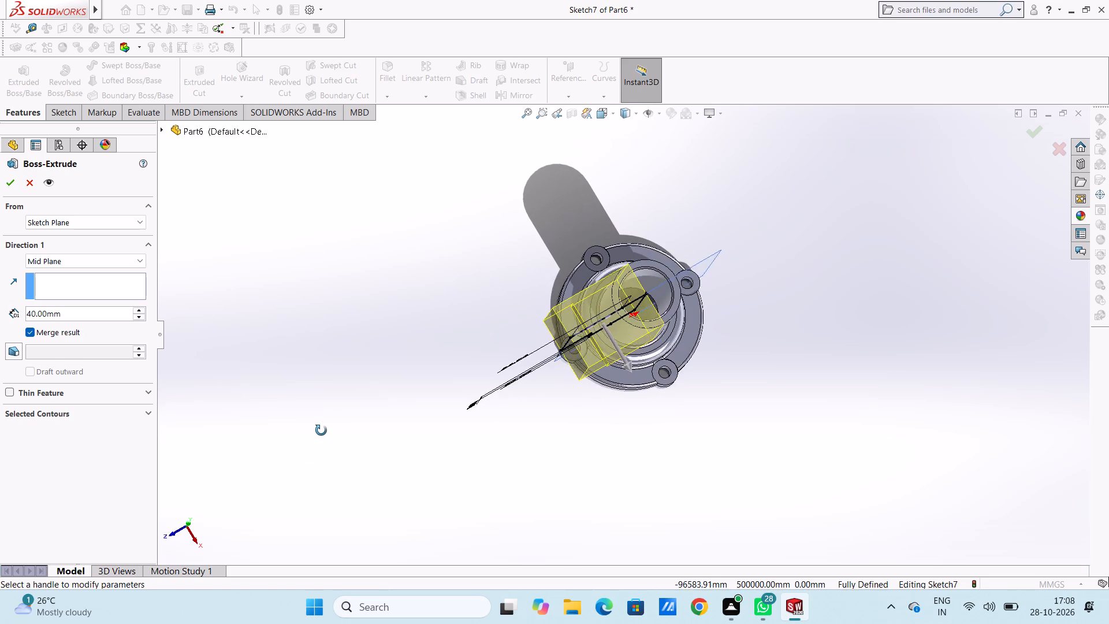
pyautogui.moveTo(321, 430); pyautogui.dragTo(321, 426, button='middle')
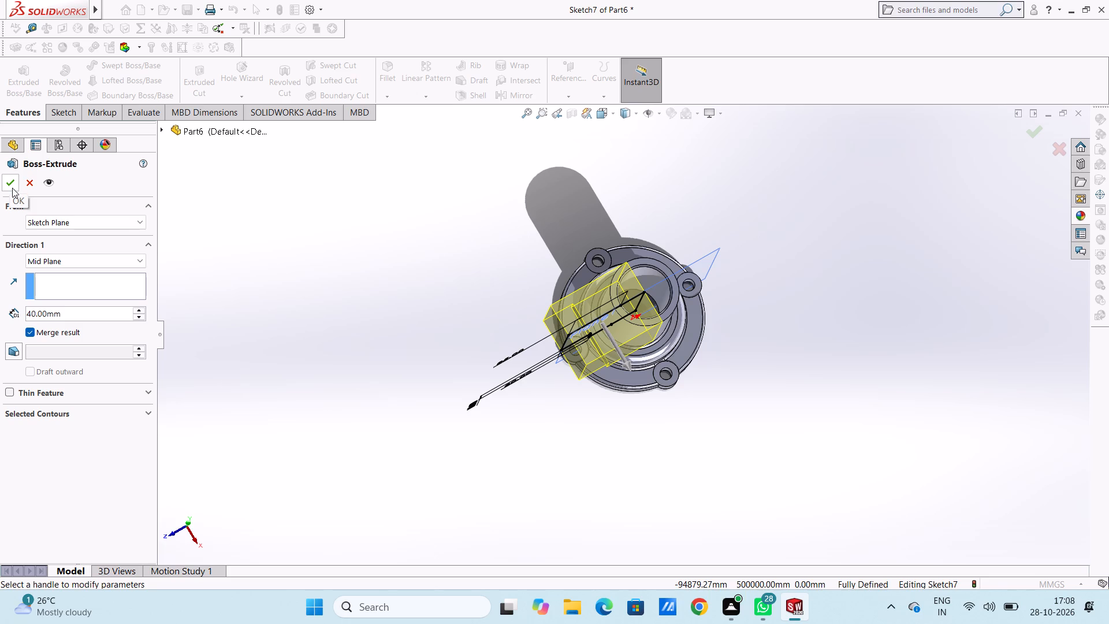
pyautogui.click(58, 224)
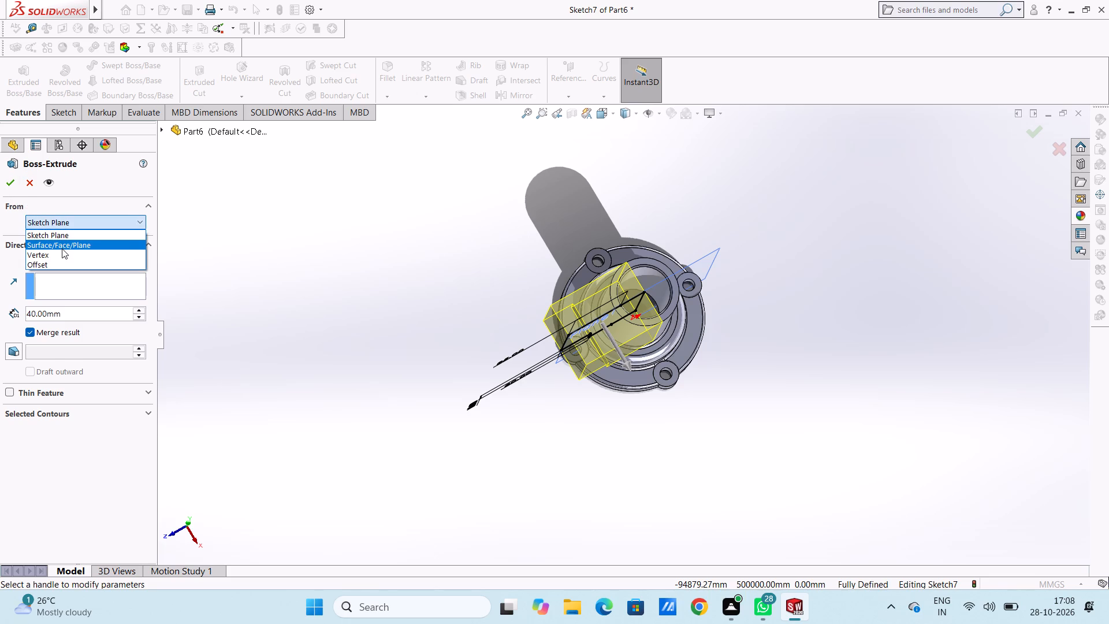
pyautogui.click(224, 277)
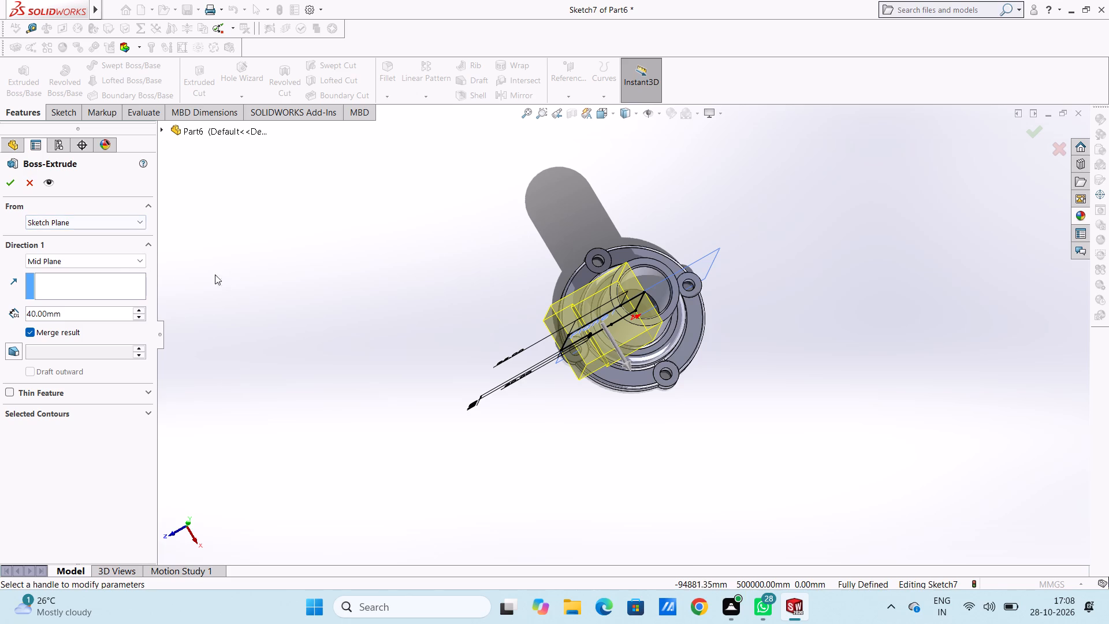
pyautogui.click(6, 182)
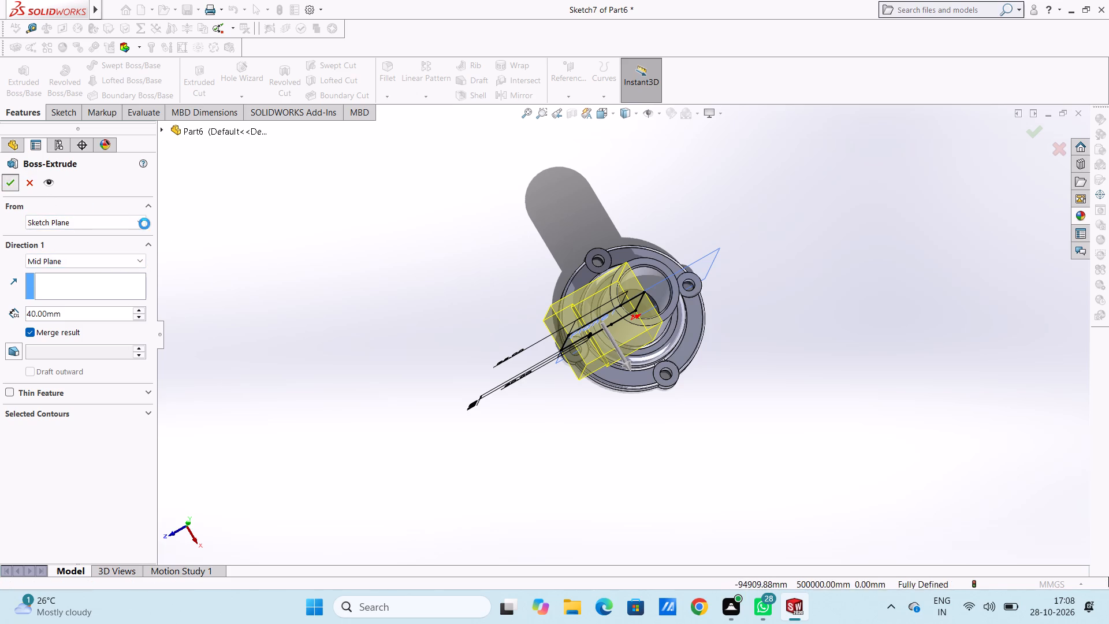
pyautogui.click(282, 291)
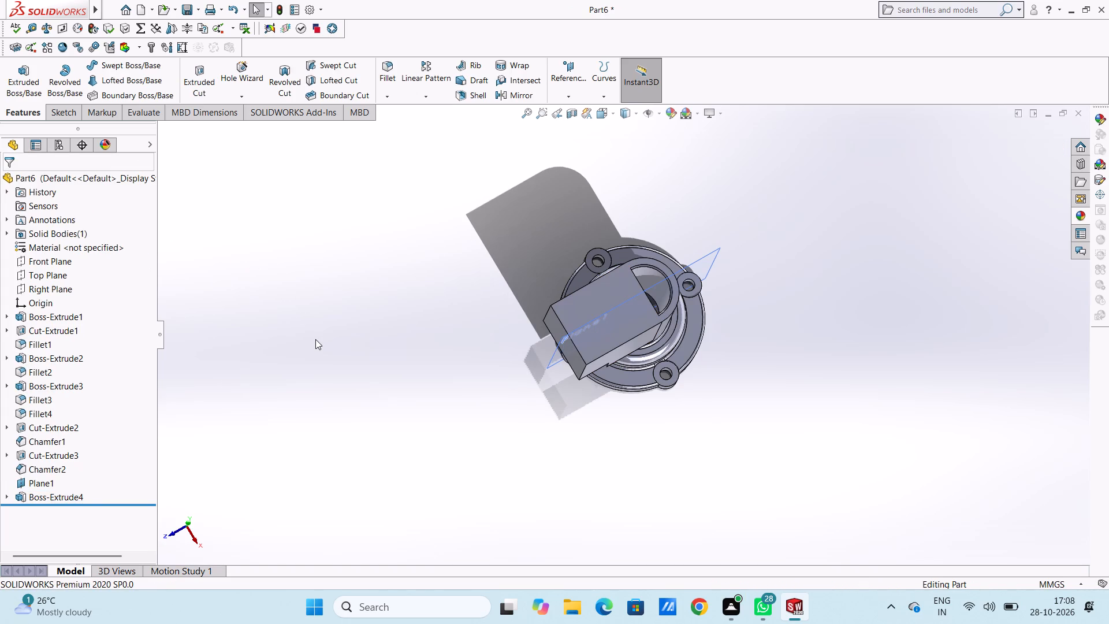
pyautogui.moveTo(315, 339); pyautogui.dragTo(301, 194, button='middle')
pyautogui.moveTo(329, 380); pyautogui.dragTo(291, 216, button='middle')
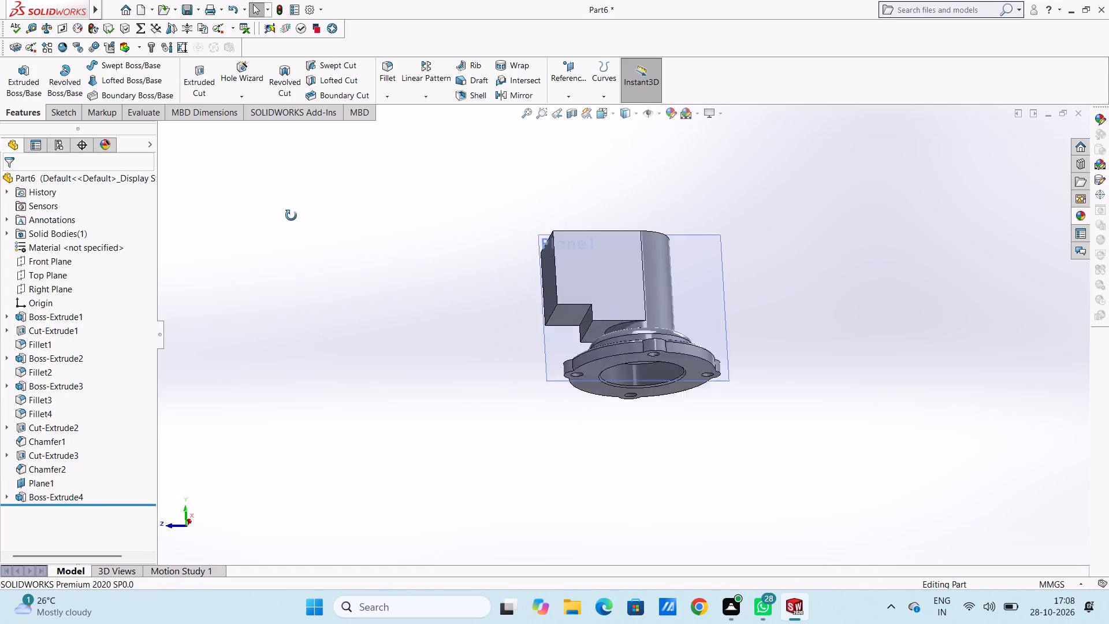
# Hide the reference plane Plane1.
pyautogui.moveTo(291, 216); pyautogui.dragTo(288, 366, button='middle')
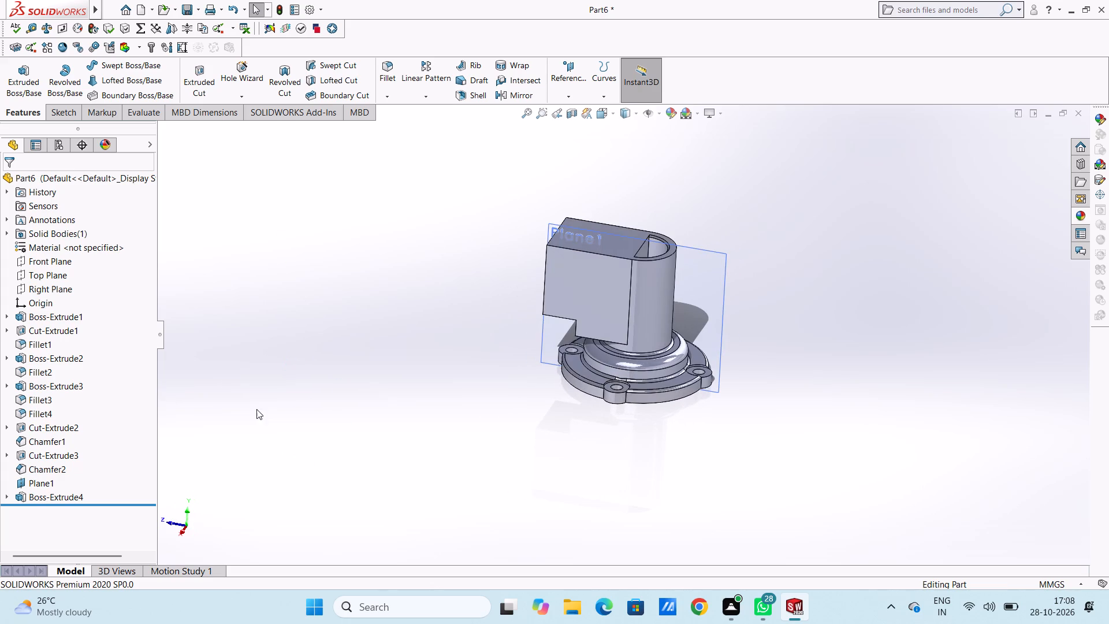
pyautogui.click(49, 480)
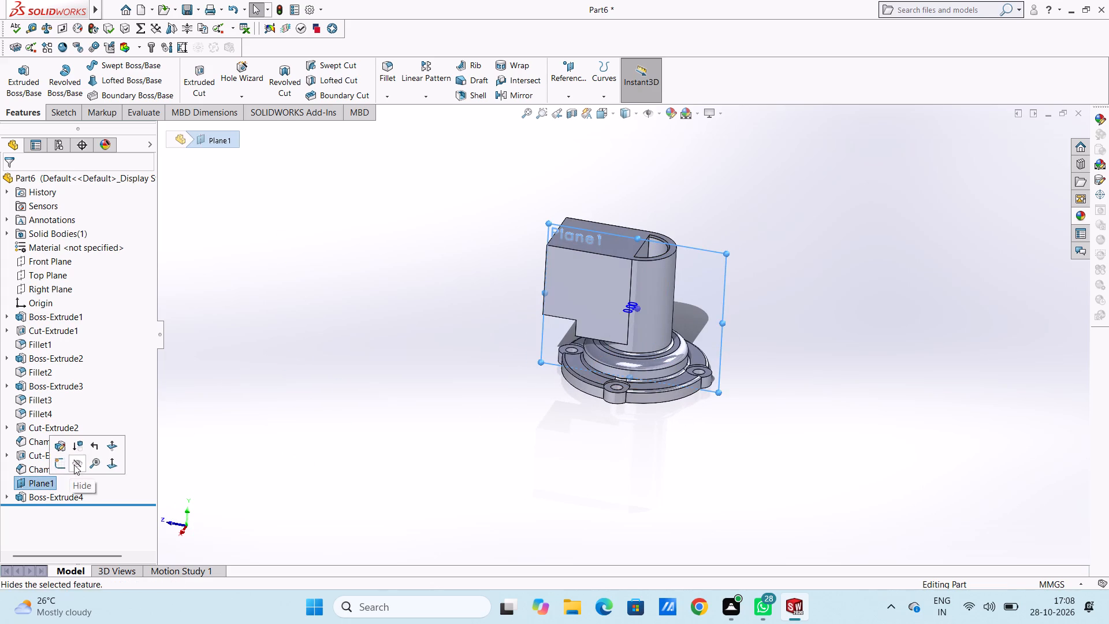
pyautogui.click(78, 462)
pyautogui.click(327, 424)
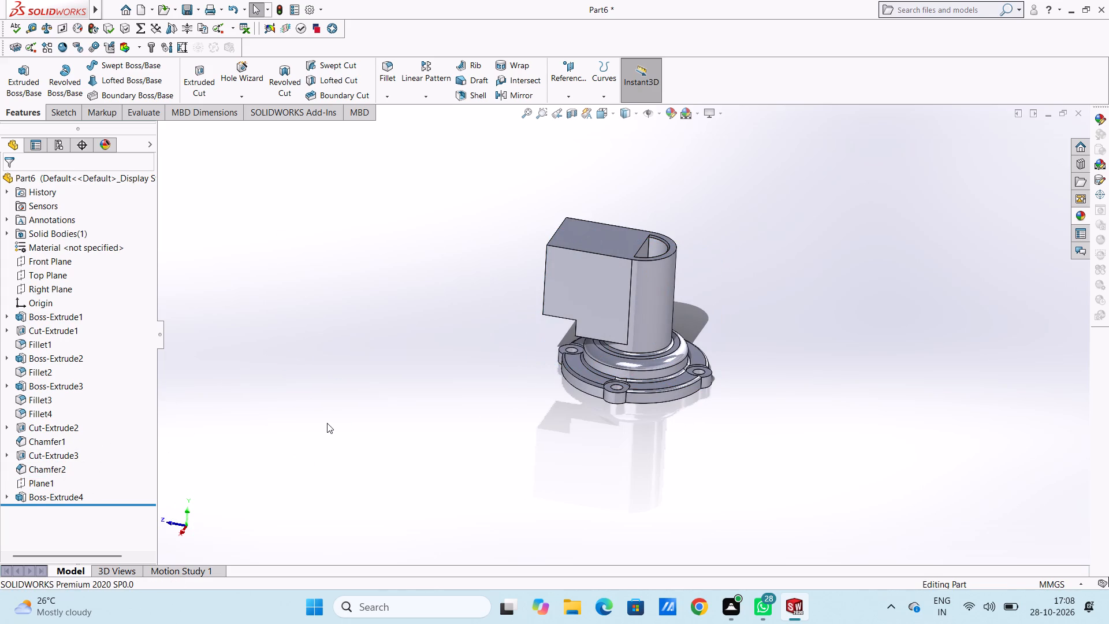
# Reuse Sketch6, the bore circle under Cut-Extrude3, for an extruded cut set to Through All, reopening the bore through the side block.
pyautogui.hotkey('ctrl', '5')
pyautogui.scroll(3, 327, 424)
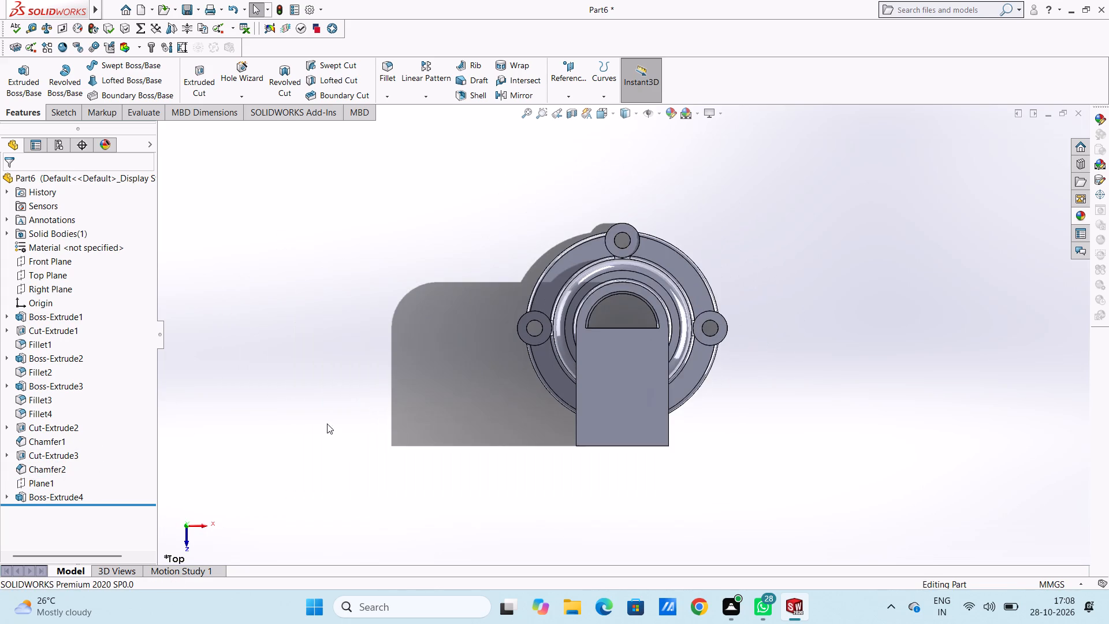
pyautogui.moveTo(355, 447); pyautogui.dragTo(319, 280, button='middle')
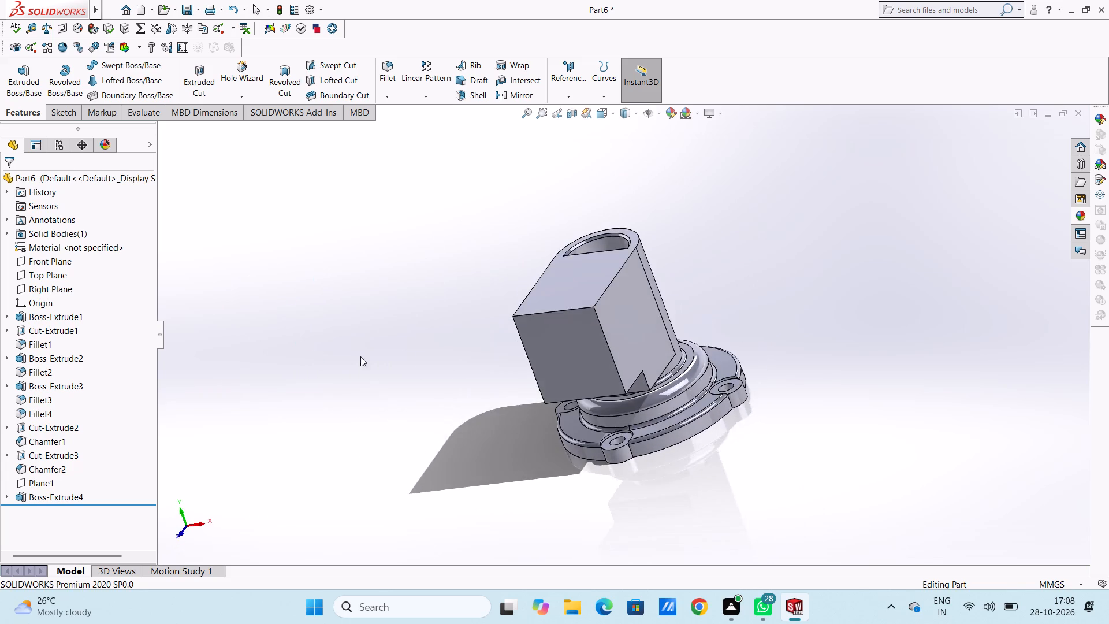
pyautogui.moveTo(382, 428); pyautogui.dragTo(310, 439, button='middle')
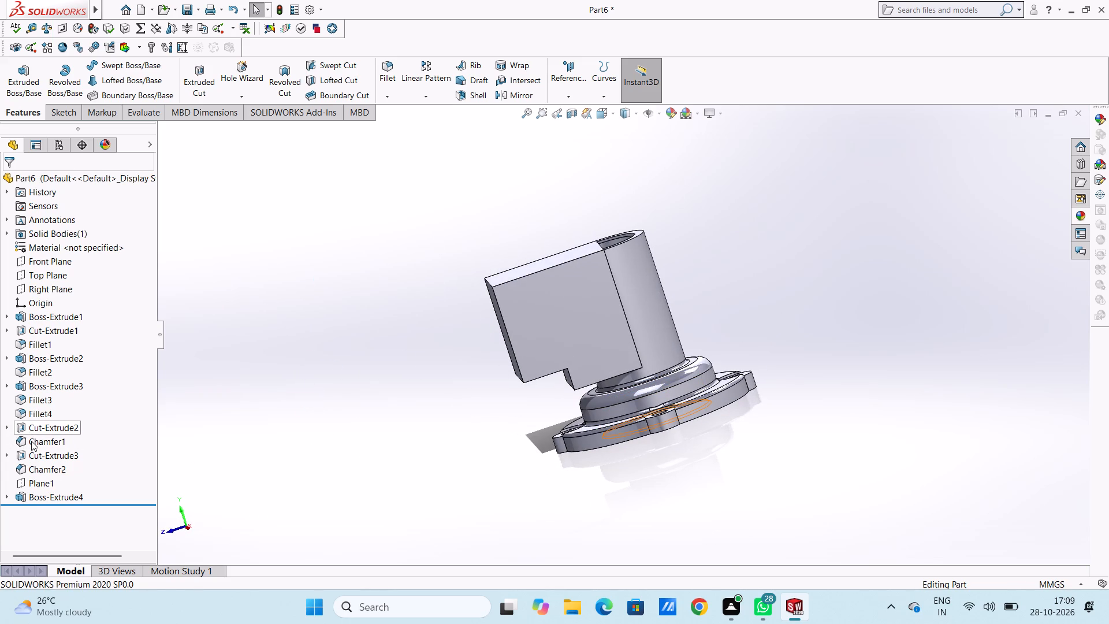
pyautogui.click(2, 452)
pyautogui.click(5, 454)
pyautogui.click(57, 470)
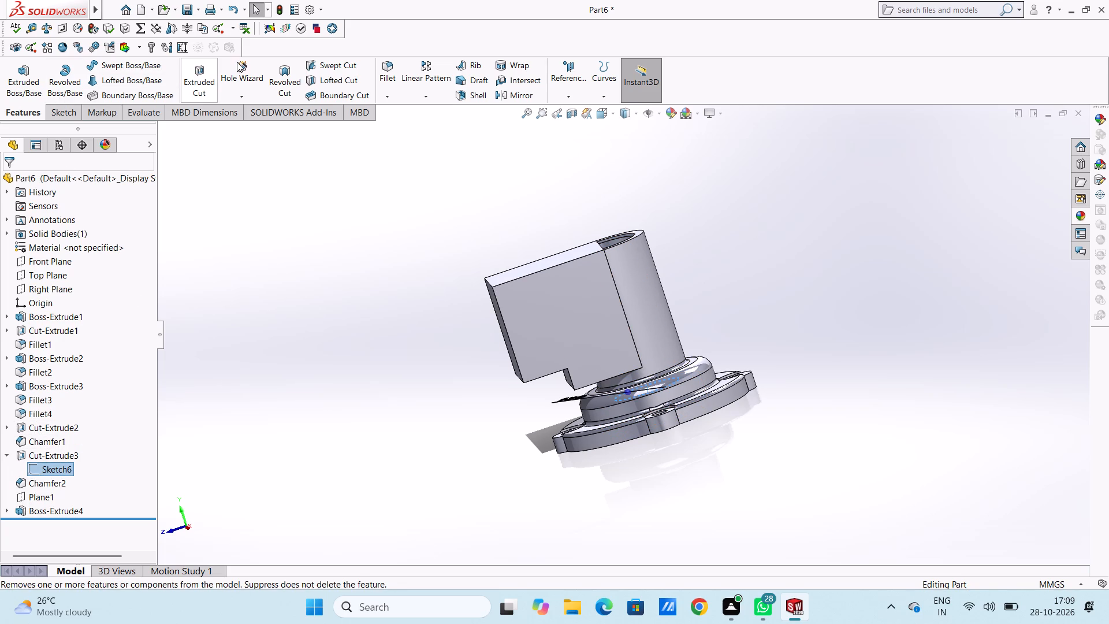
pyautogui.click(193, 75)
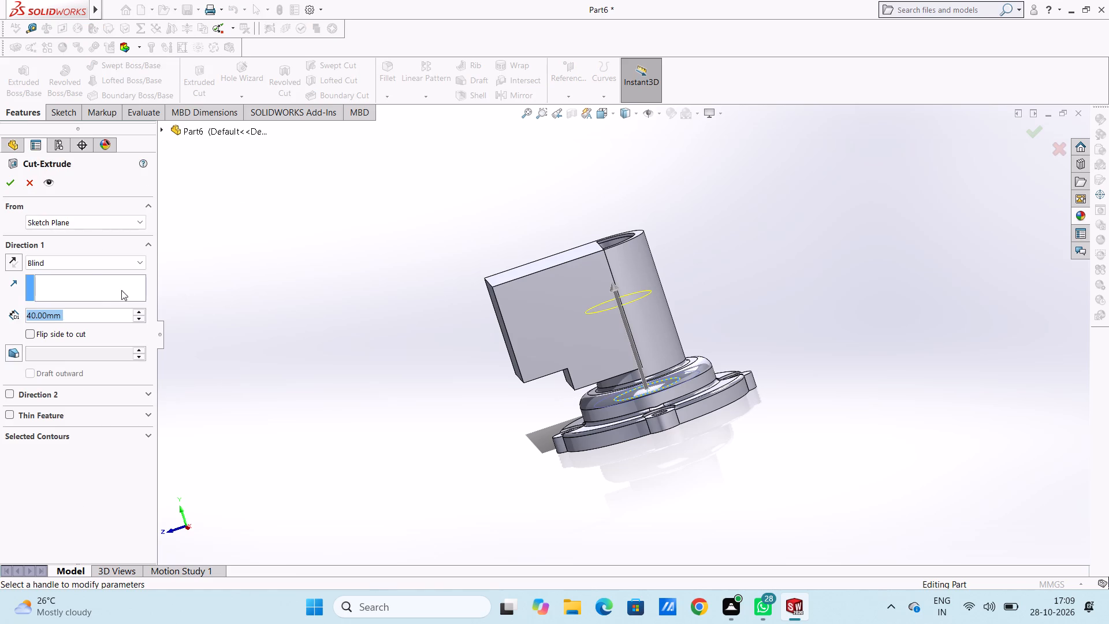
pyautogui.click(85, 262)
pyautogui.click(76, 288)
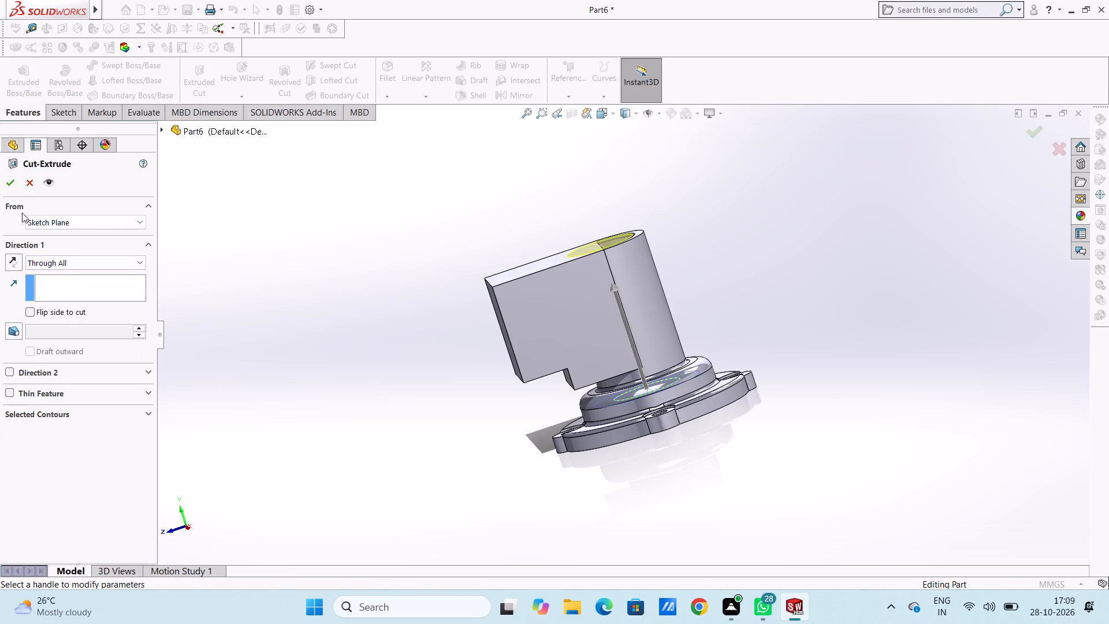
pyautogui.click(7, 179)
pyautogui.click(250, 298)
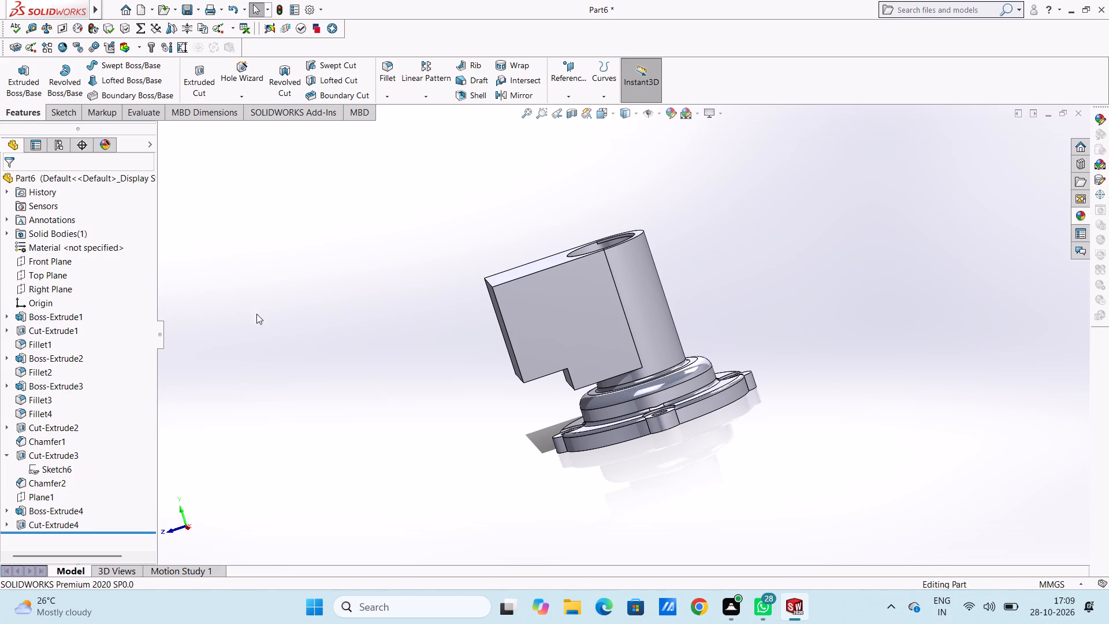
# Examine the existing Chamfer2 feature to see which part of the bore's top rim it covers.
pyautogui.moveTo(336, 213); pyautogui.dragTo(328, 235, button='middle')
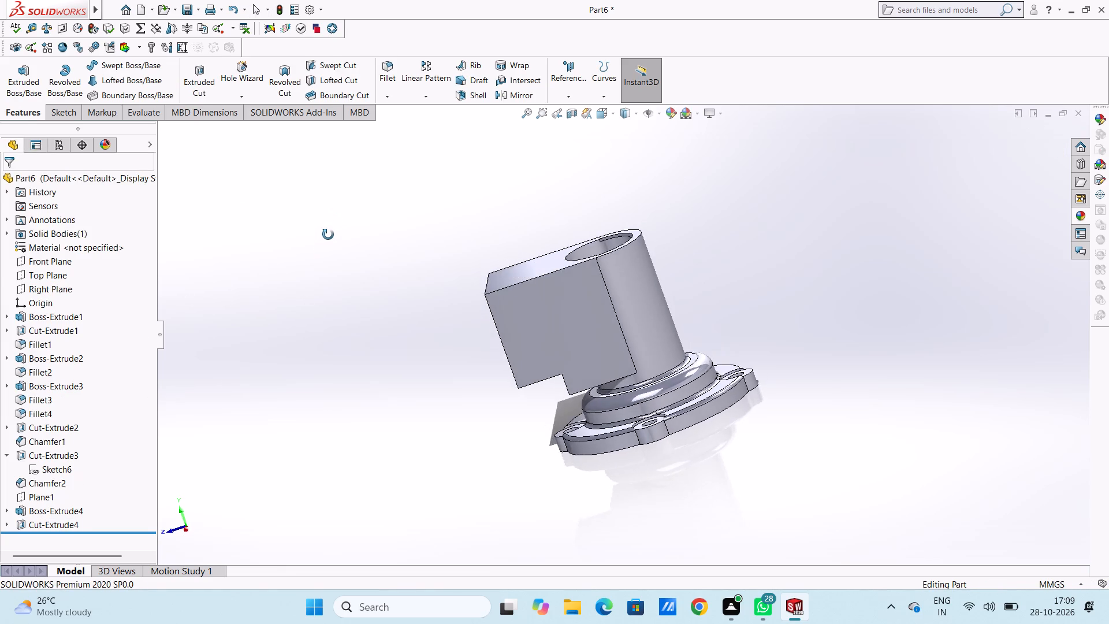
pyautogui.moveTo(328, 235); pyautogui.dragTo(338, 236, button='middle')
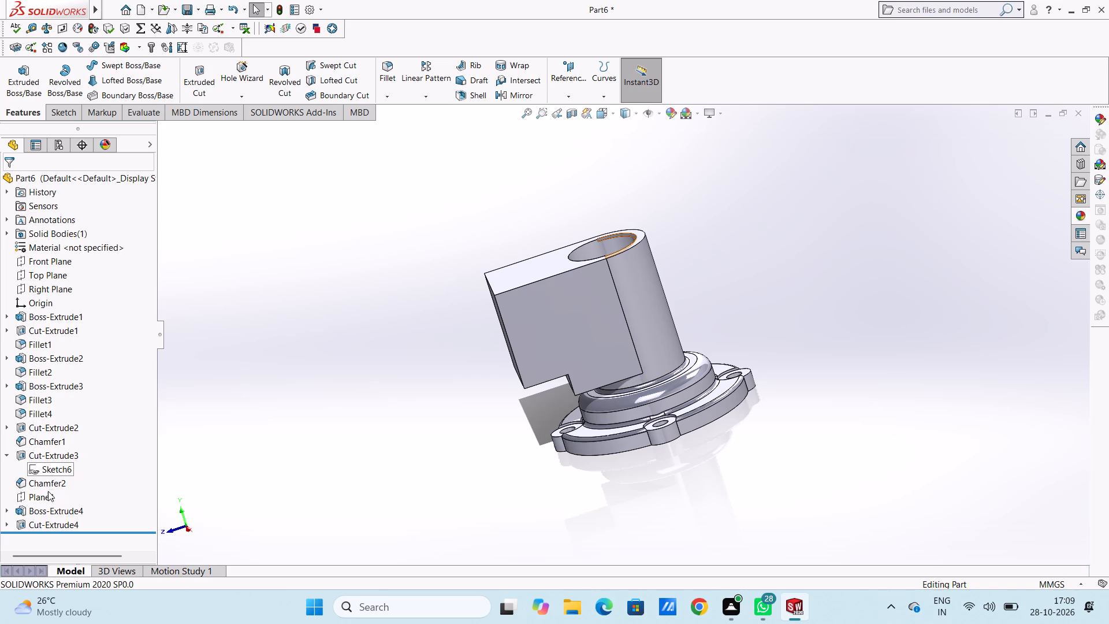
pyautogui.scroll(-2, 48, 495)
pyautogui.scroll(3, 48, 495)
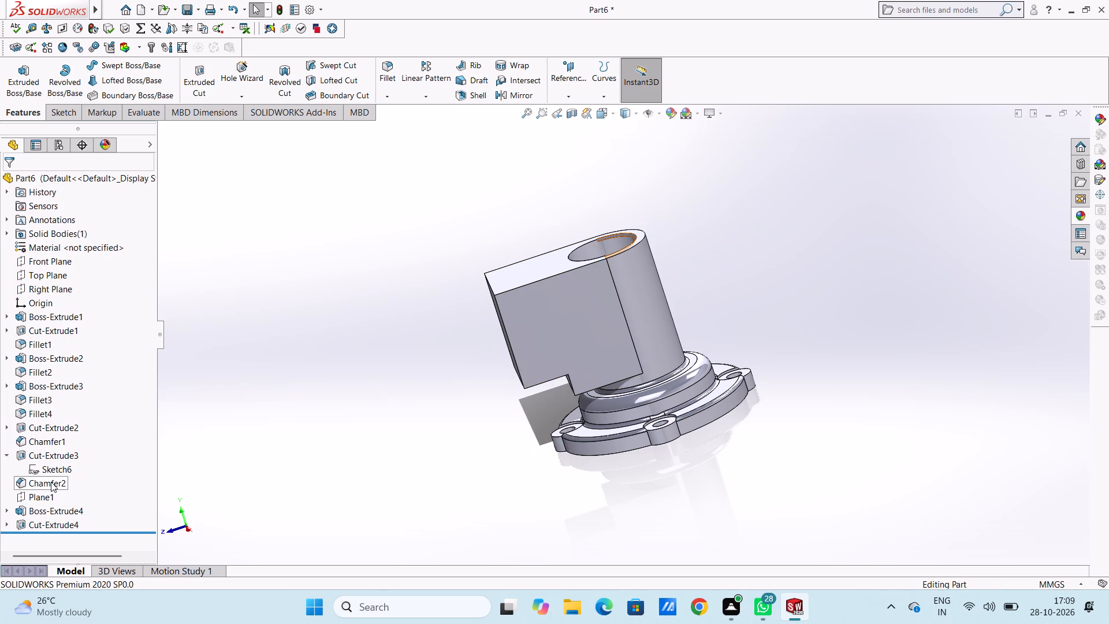
pyautogui.click(51, 482)
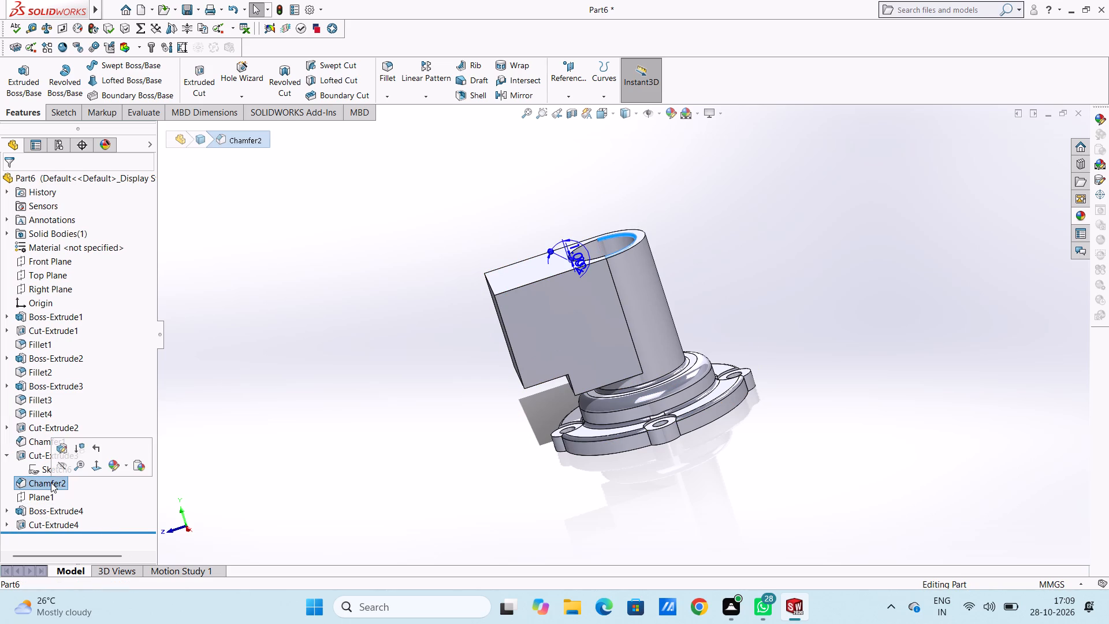
pyautogui.click(233, 485)
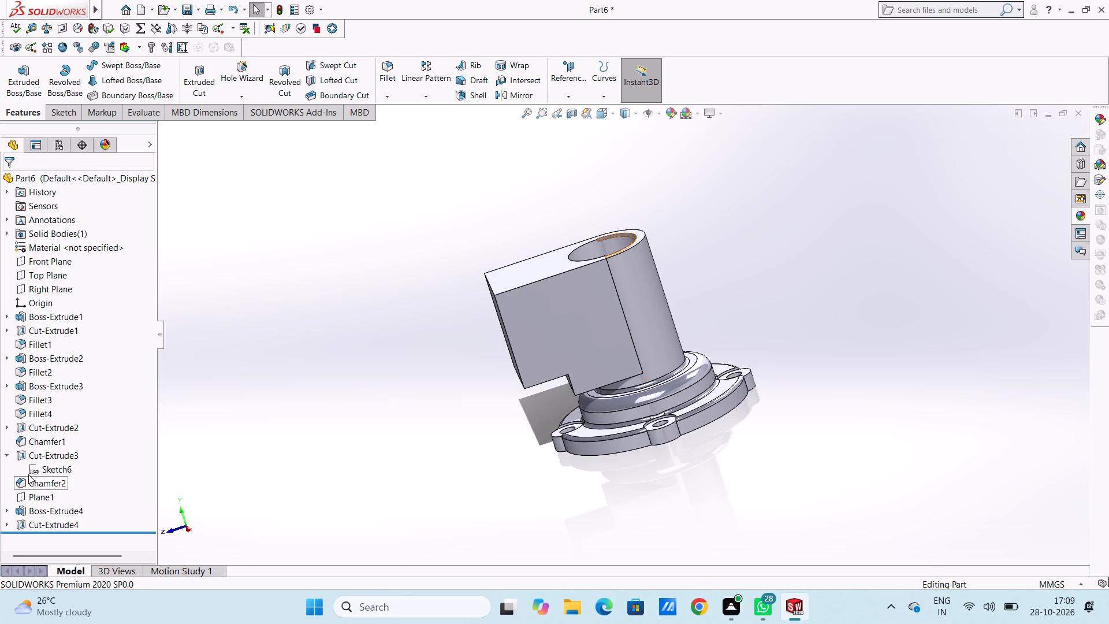
pyautogui.click(7, 456)
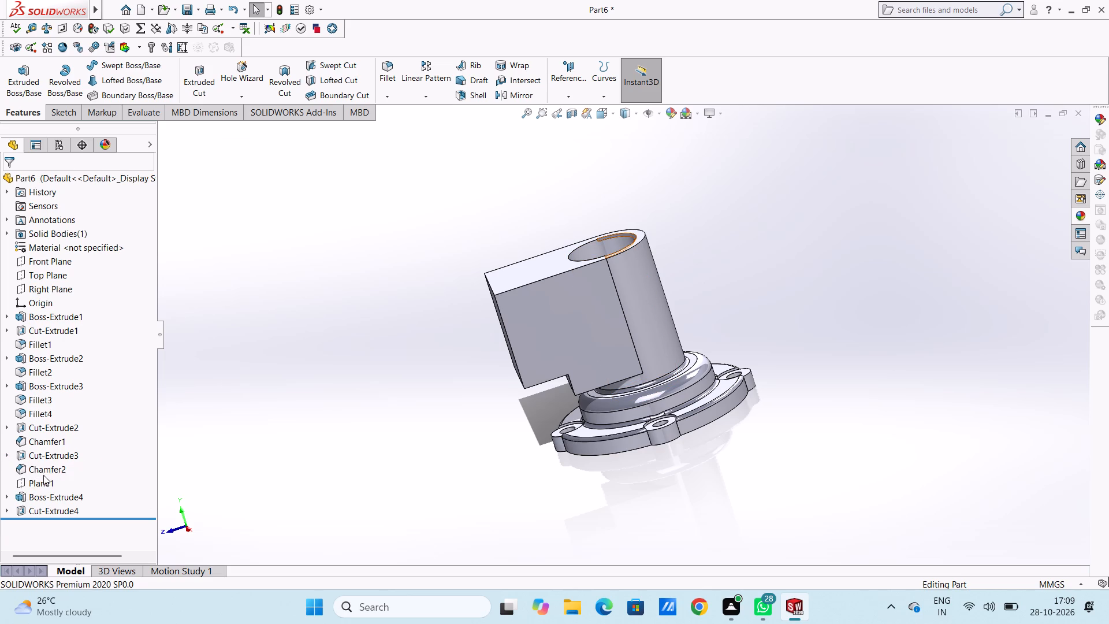
pyautogui.click(44, 475)
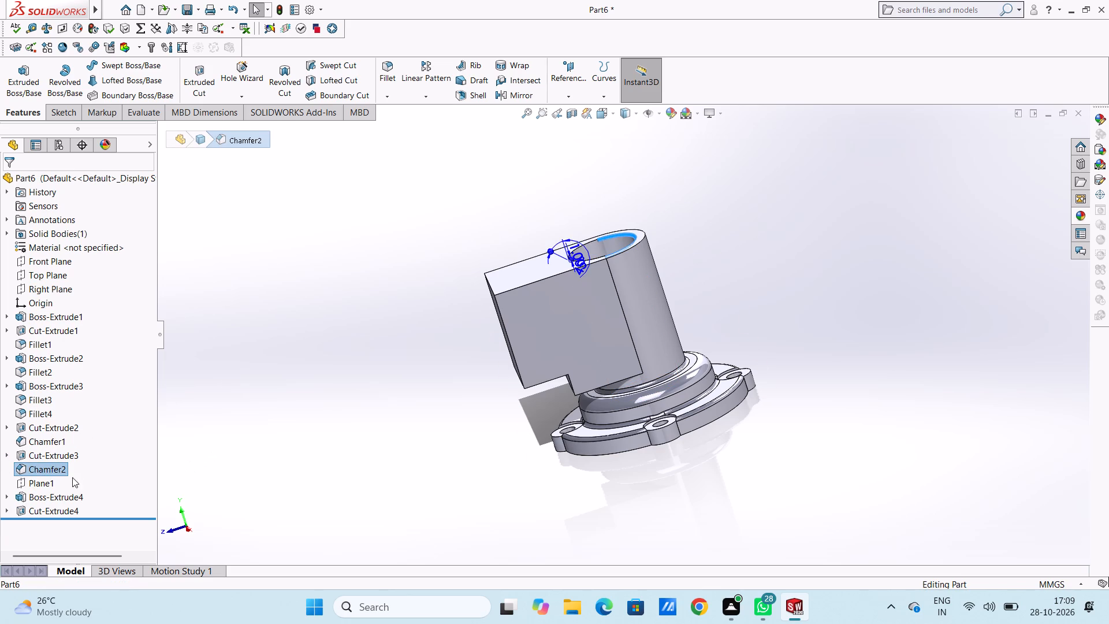
pyautogui.click(133, 457)
pyautogui.click(69, 470)
pyautogui.click(63, 469)
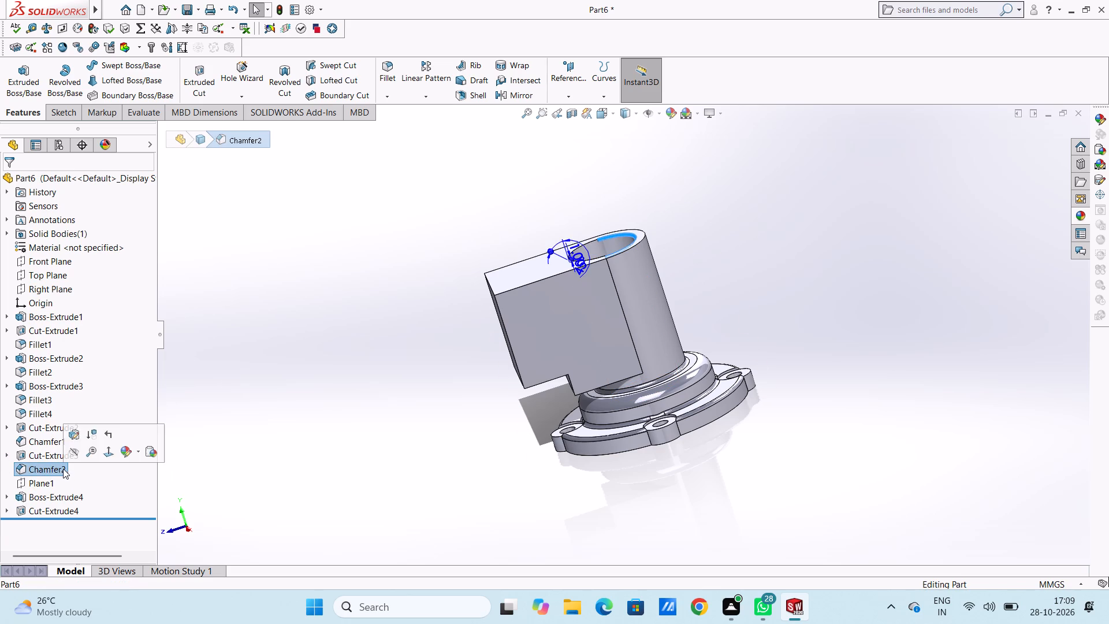
pyautogui.click(63, 469)
pyautogui.click(90, 471)
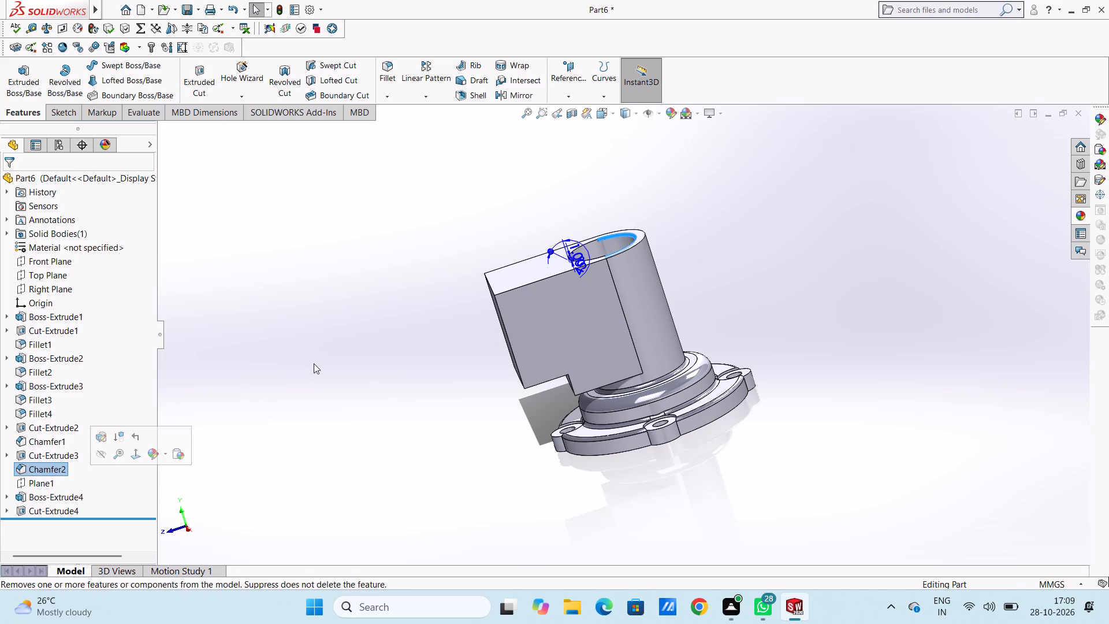
pyautogui.click(329, 358)
# Chamfer the remaining sharp bore edge on the side block's top face at 1 mm and 45 degrees.
pyautogui.moveTo(418, 237); pyautogui.dragTo(436, 364, button='middle')
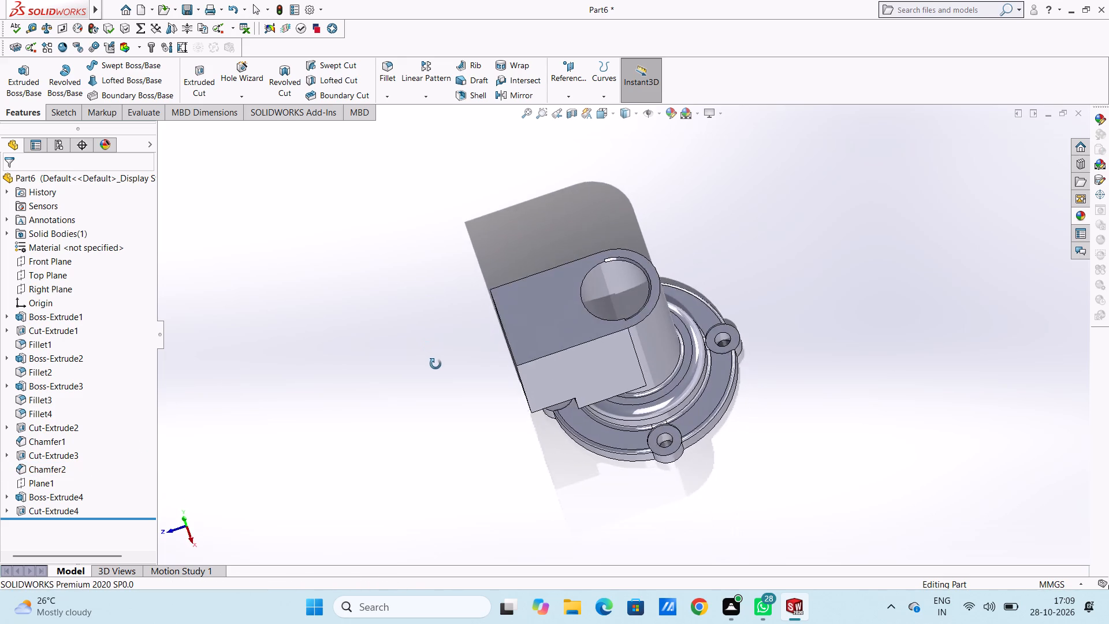
pyautogui.moveTo(436, 364); pyautogui.dragTo(408, 317, button='middle')
pyautogui.scroll(-5, 627, 254)
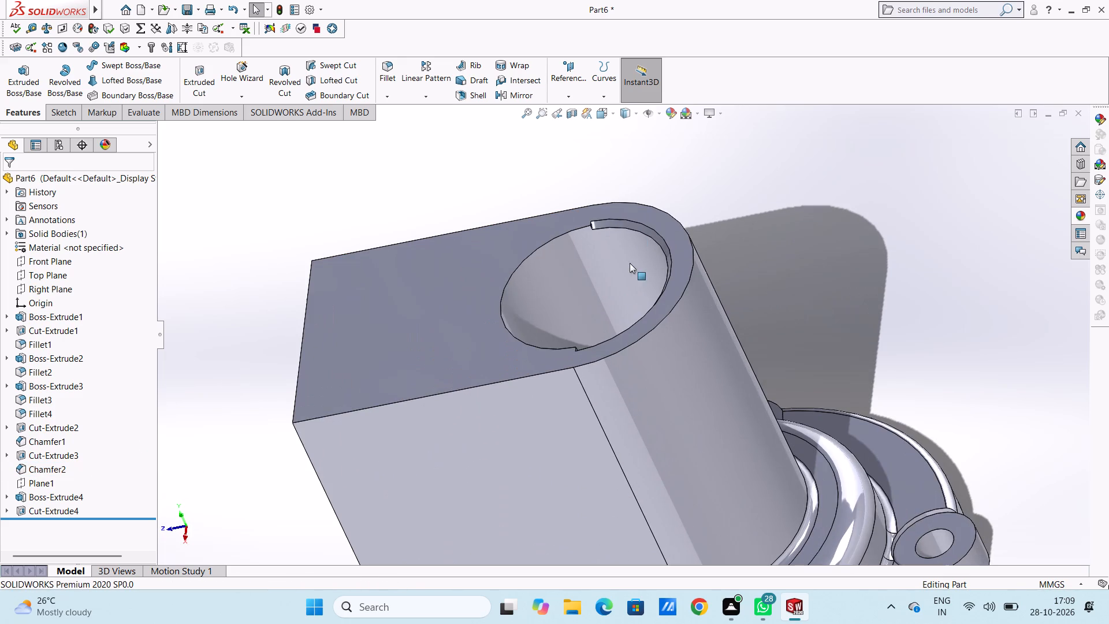
pyautogui.click(388, 99)
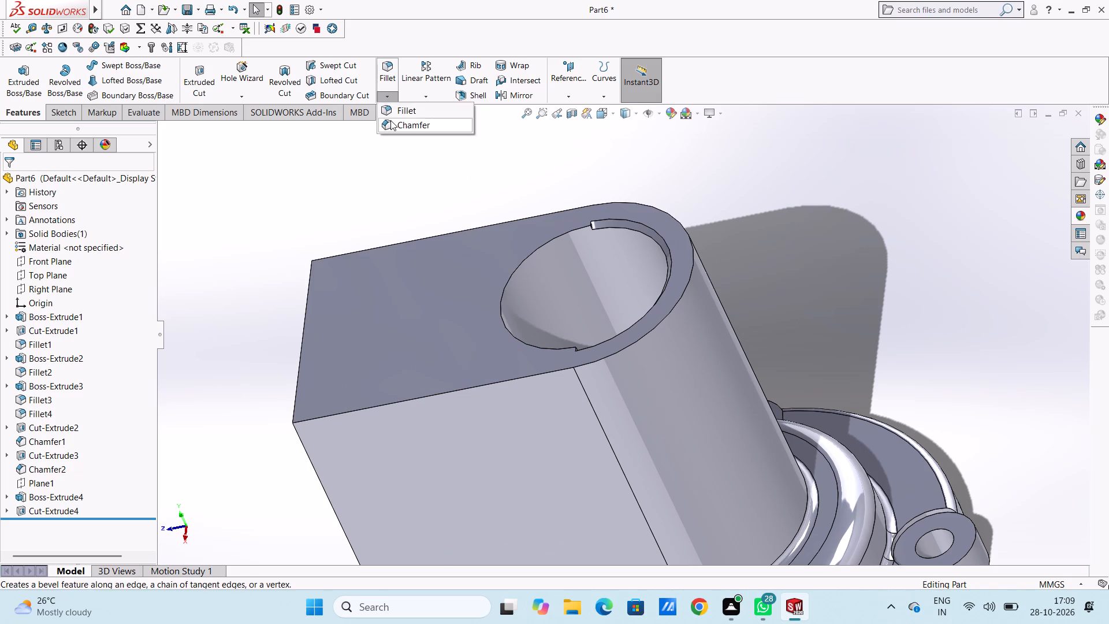
pyautogui.click(390, 120)
pyautogui.click(548, 241)
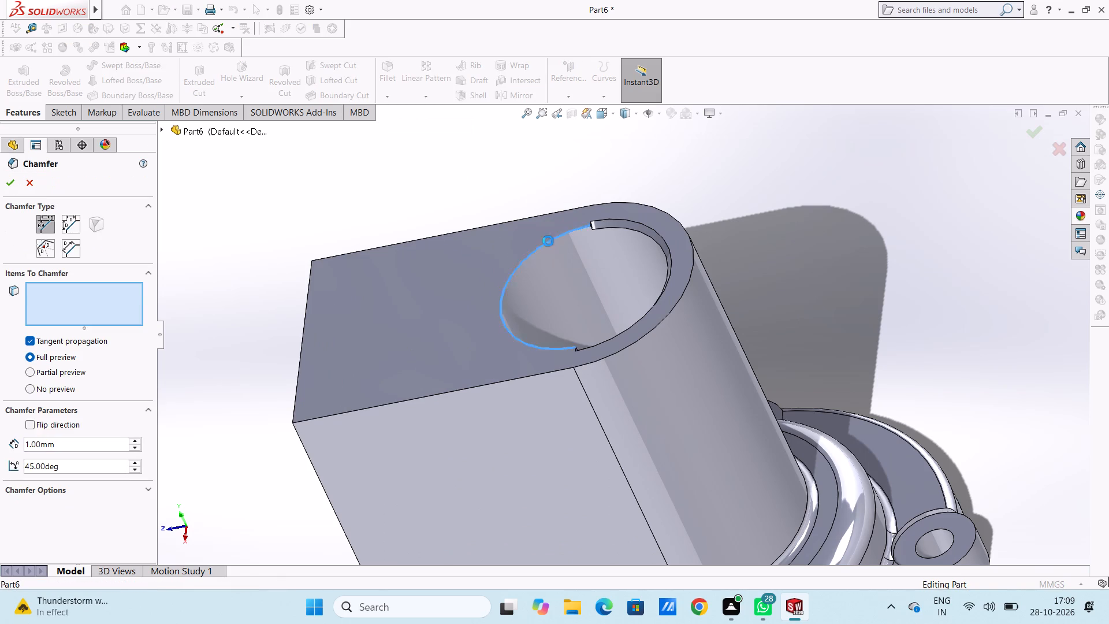
pyautogui.click(13, 180)
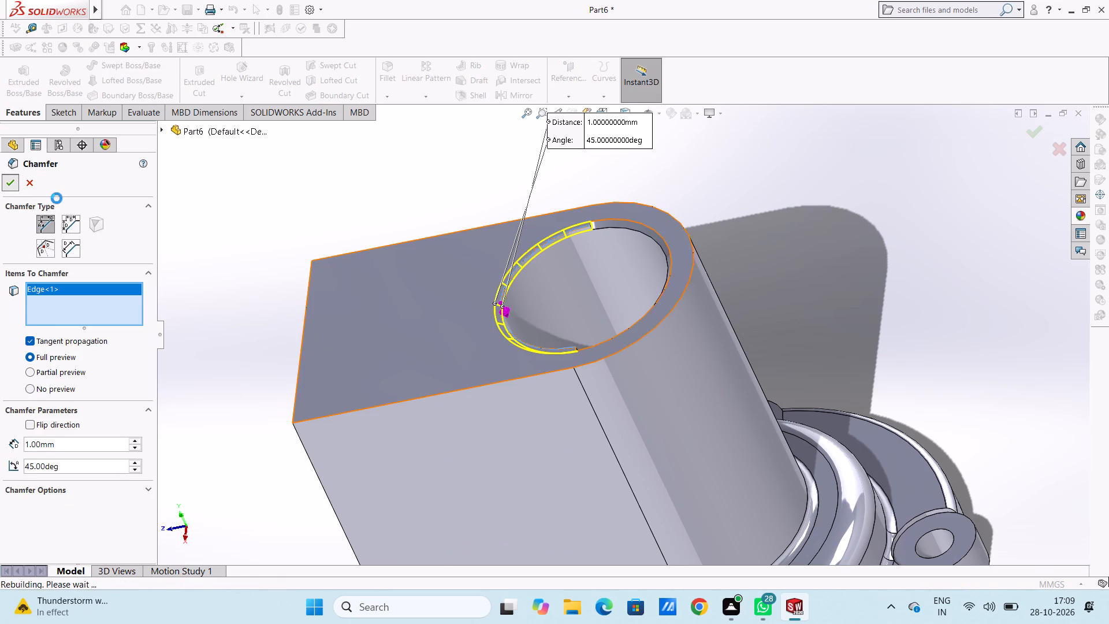
# Fillet the block's outer bottom edge, both step edges and the underside's curved edge around the cylinder with a 1.5 mm symmetric radius.
pyautogui.scroll(2, 317, 220)
pyautogui.moveTo(312, 329); pyautogui.dragTo(380, 304, button='middle')
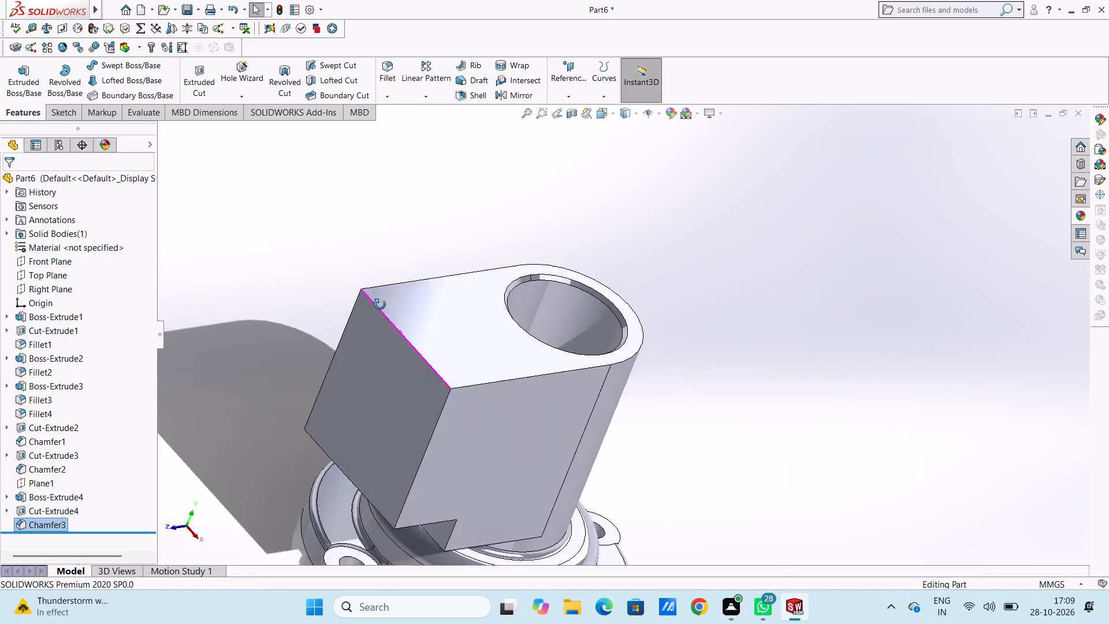
pyautogui.moveTo(380, 304); pyautogui.dragTo(359, 263, button='middle')
pyautogui.scroll(5, 360, 281)
pyautogui.moveTo(373, 392); pyautogui.dragTo(381, 287, button='middle')
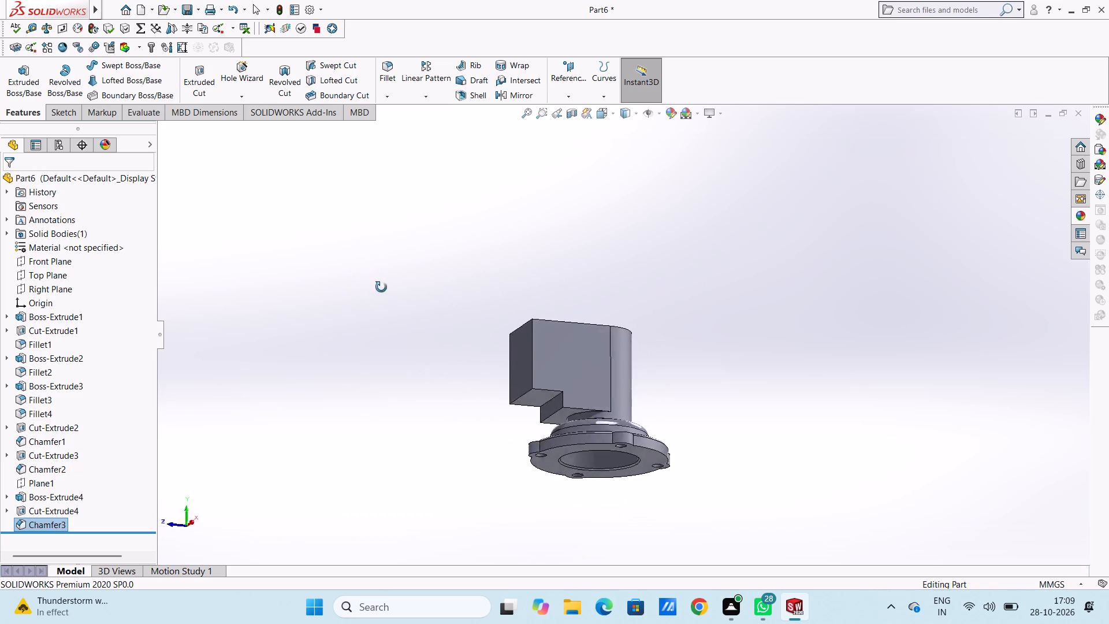
pyautogui.moveTo(381, 287); pyautogui.dragTo(372, 266, button='middle')
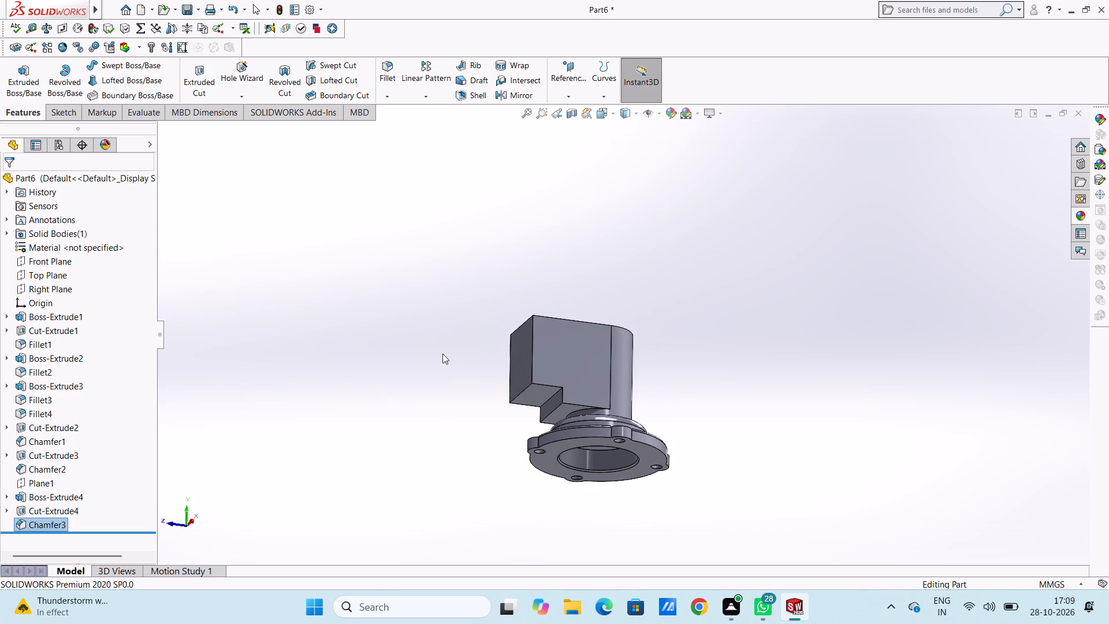
pyautogui.scroll(-5, 579, 423)
pyautogui.scroll(-3, 604, 288)
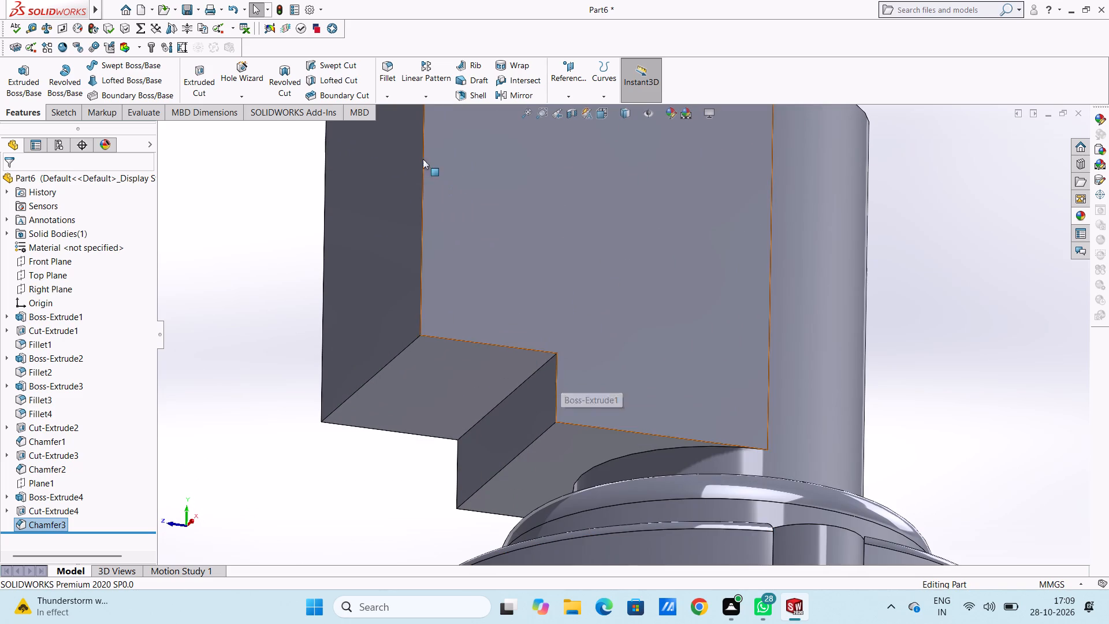
pyautogui.click(385, 61)
pyautogui.click(531, 373)
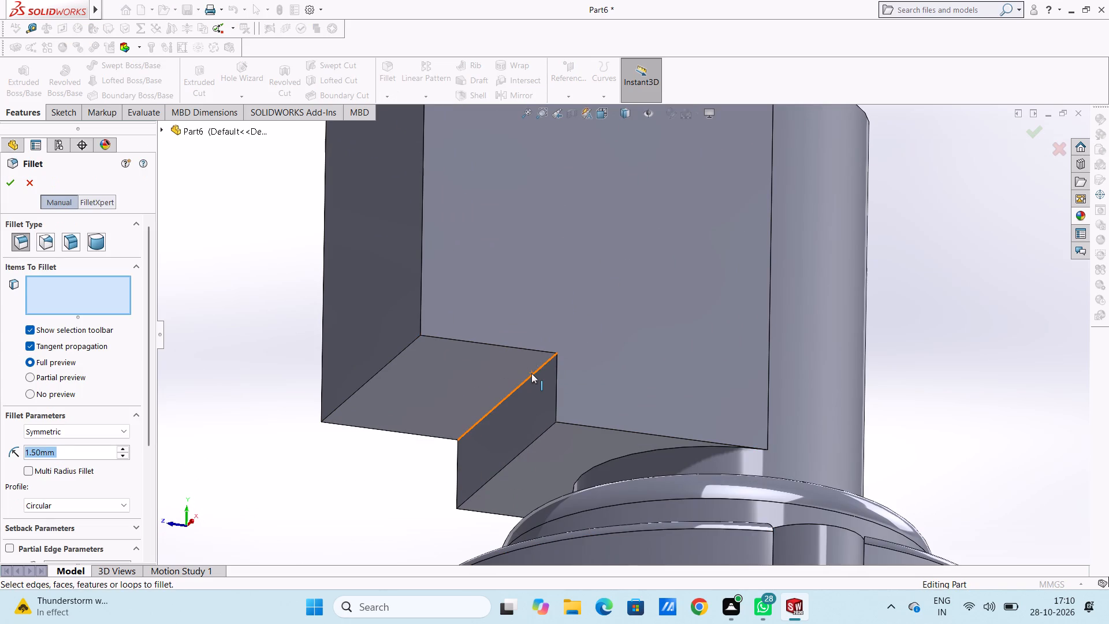
pyautogui.scroll(5, 460, 463)
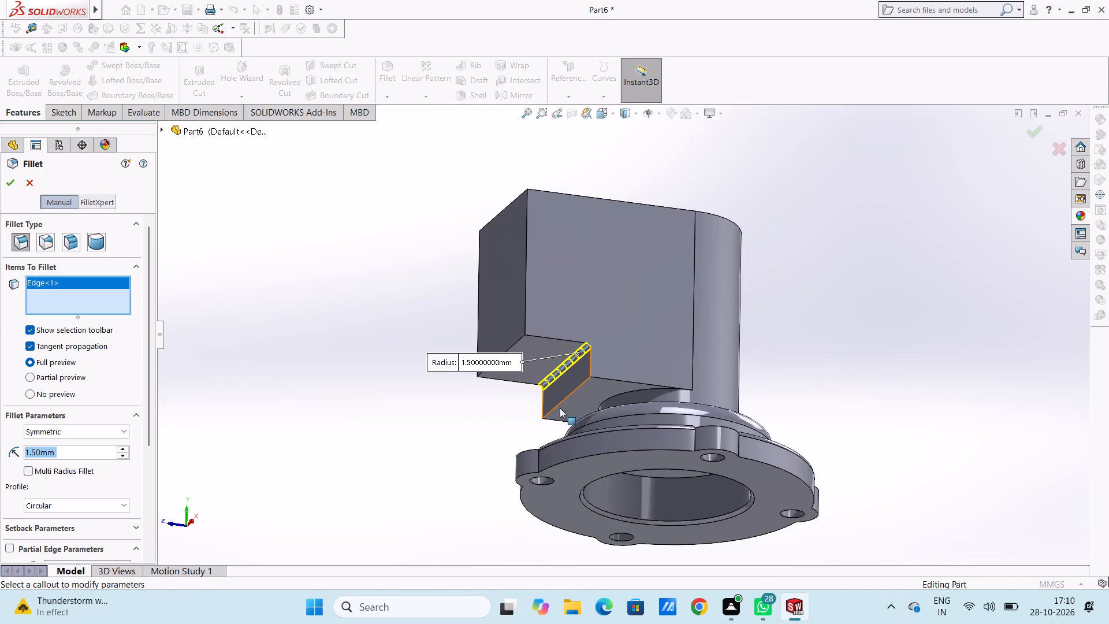
pyautogui.click(574, 389)
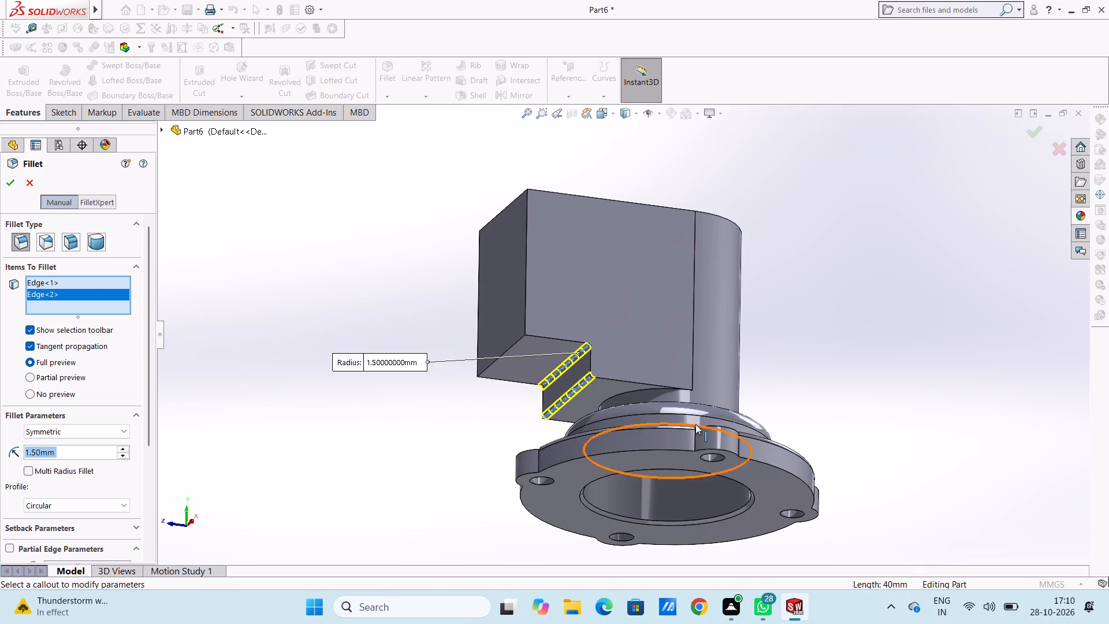
pyautogui.click(656, 389)
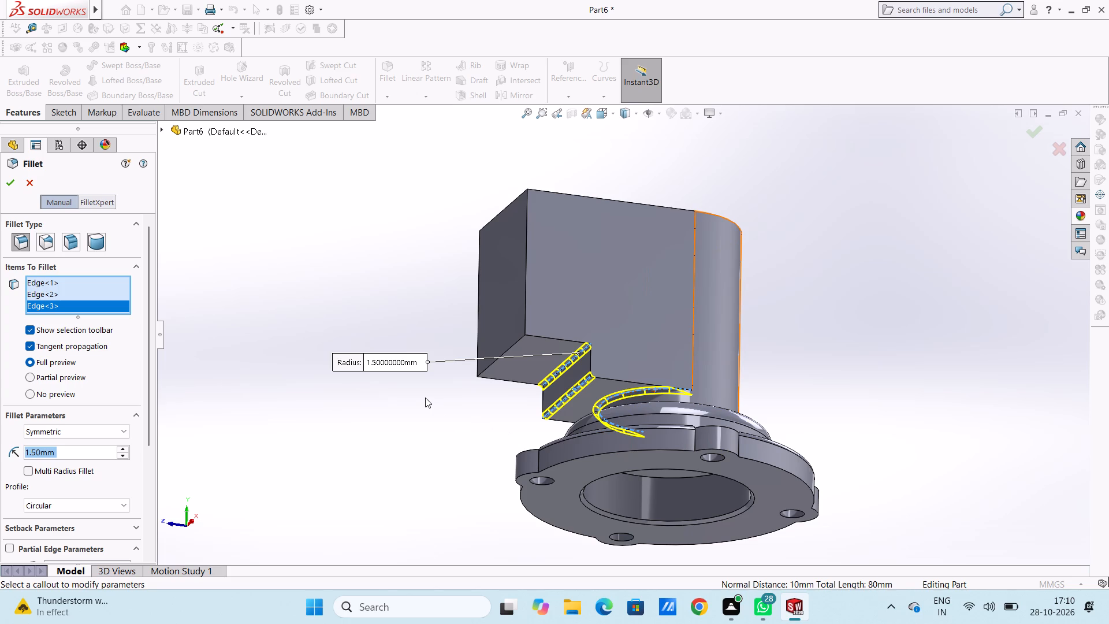
pyautogui.click(507, 350)
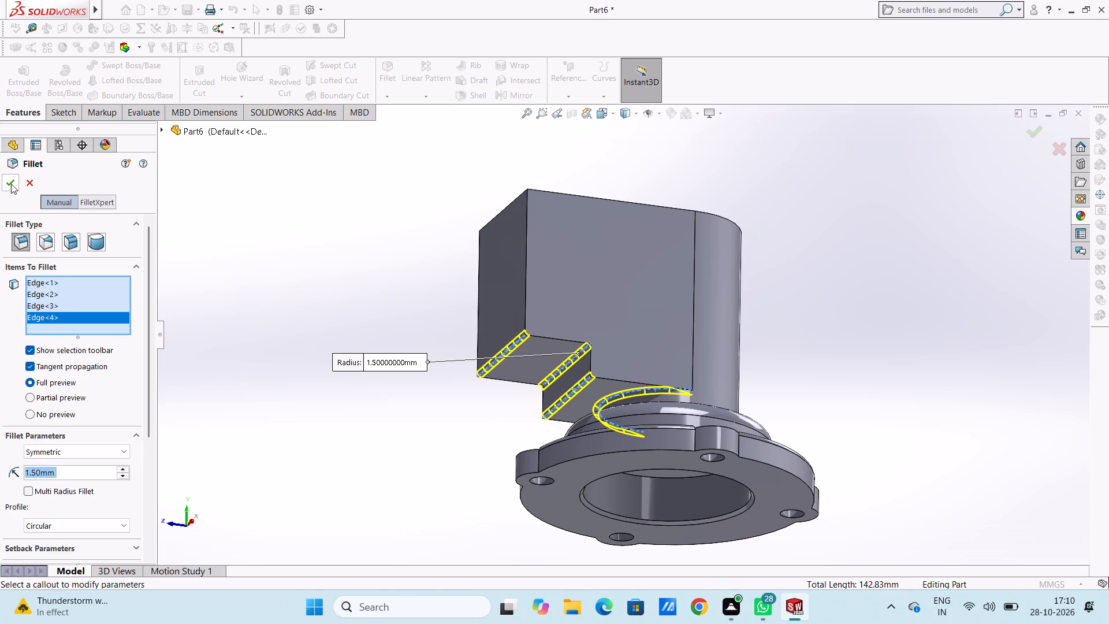
pyautogui.click(11, 183)
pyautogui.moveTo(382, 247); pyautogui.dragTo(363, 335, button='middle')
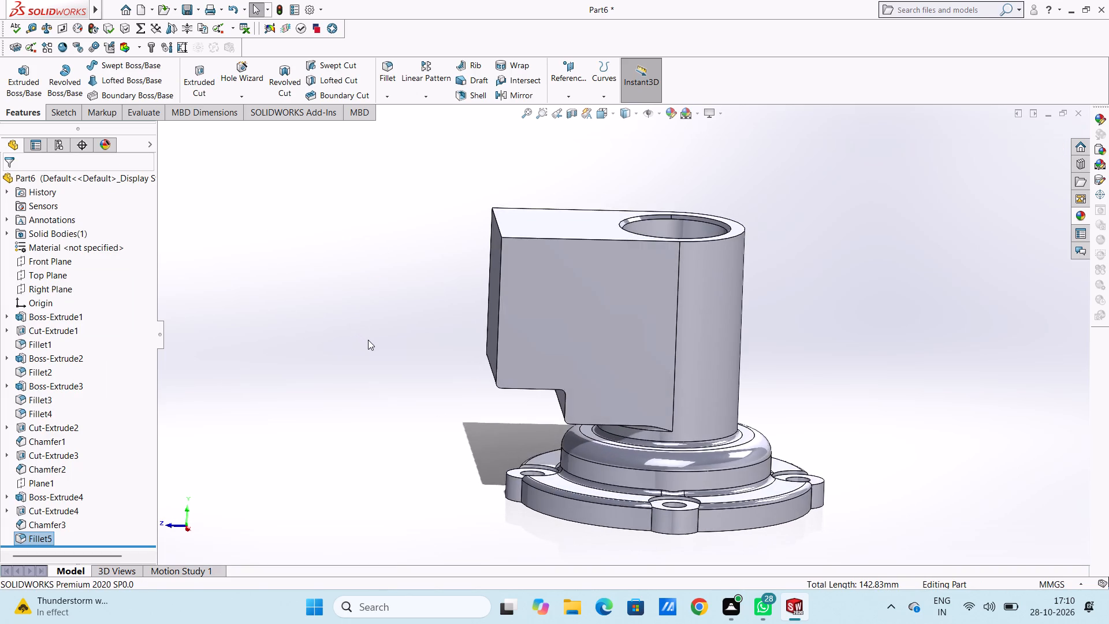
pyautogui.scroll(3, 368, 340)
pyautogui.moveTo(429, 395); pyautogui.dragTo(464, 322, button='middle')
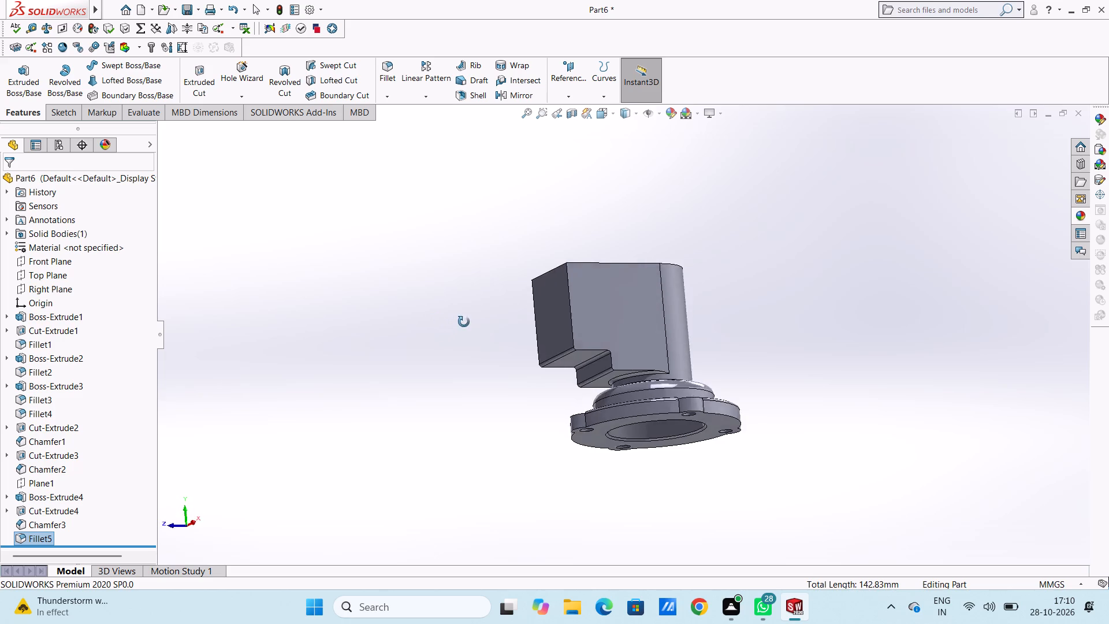
# Examine the flanged cover, the bore and the filleted underside of the side block from all sides.
pyautogui.moveTo(464, 322); pyautogui.dragTo(398, 421, button='middle')
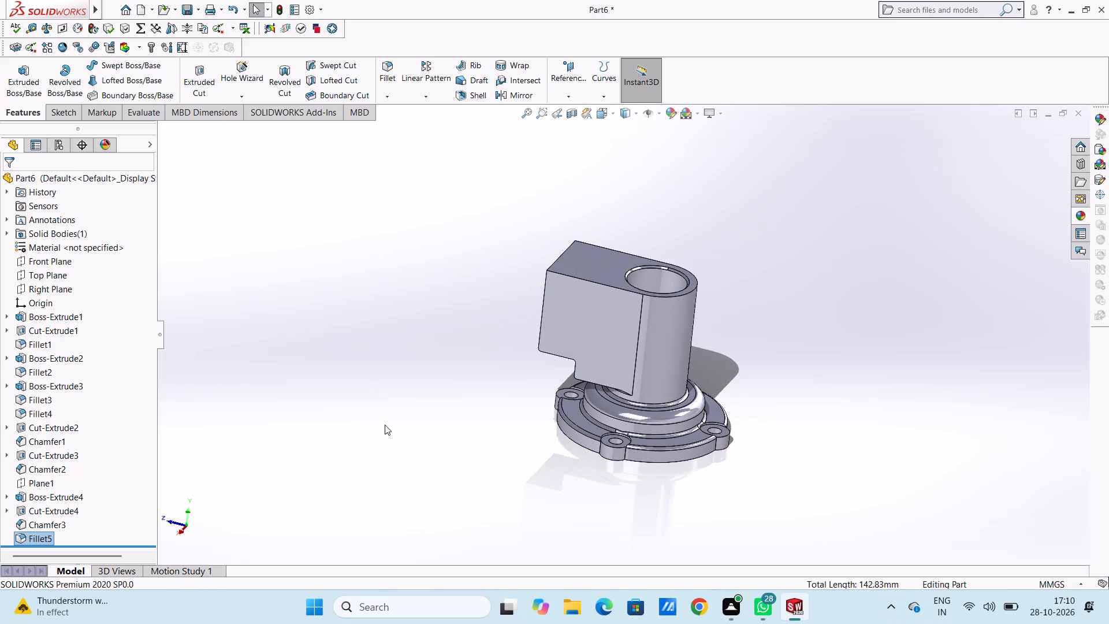
pyautogui.moveTo(426, 395); pyautogui.dragTo(481, 356, button='middle')
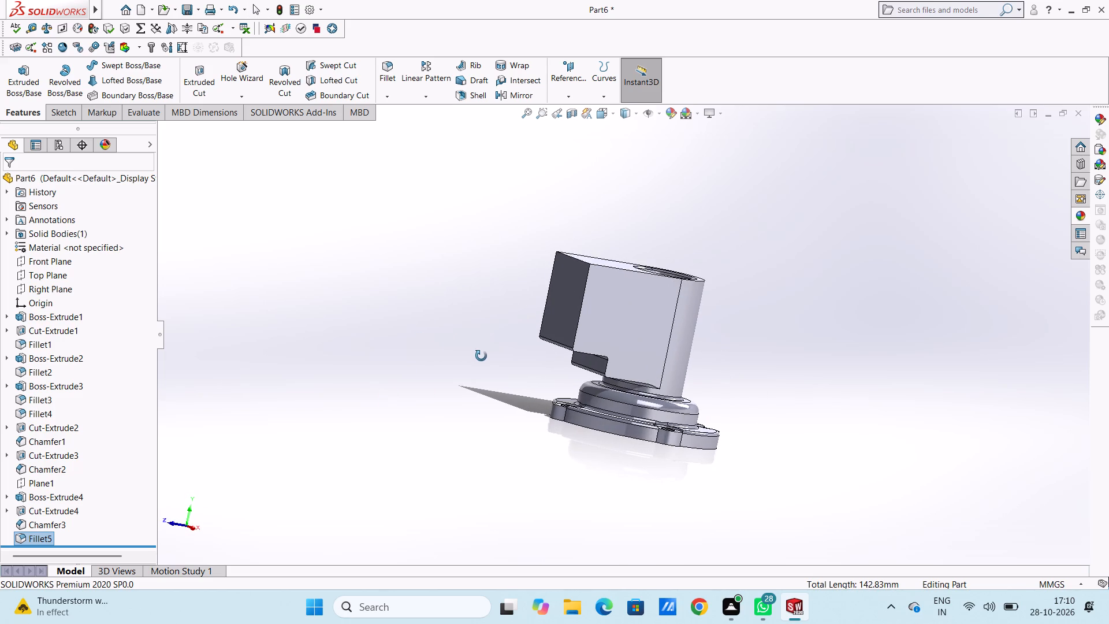
pyautogui.moveTo(481, 356); pyautogui.dragTo(489, 365, button='middle')
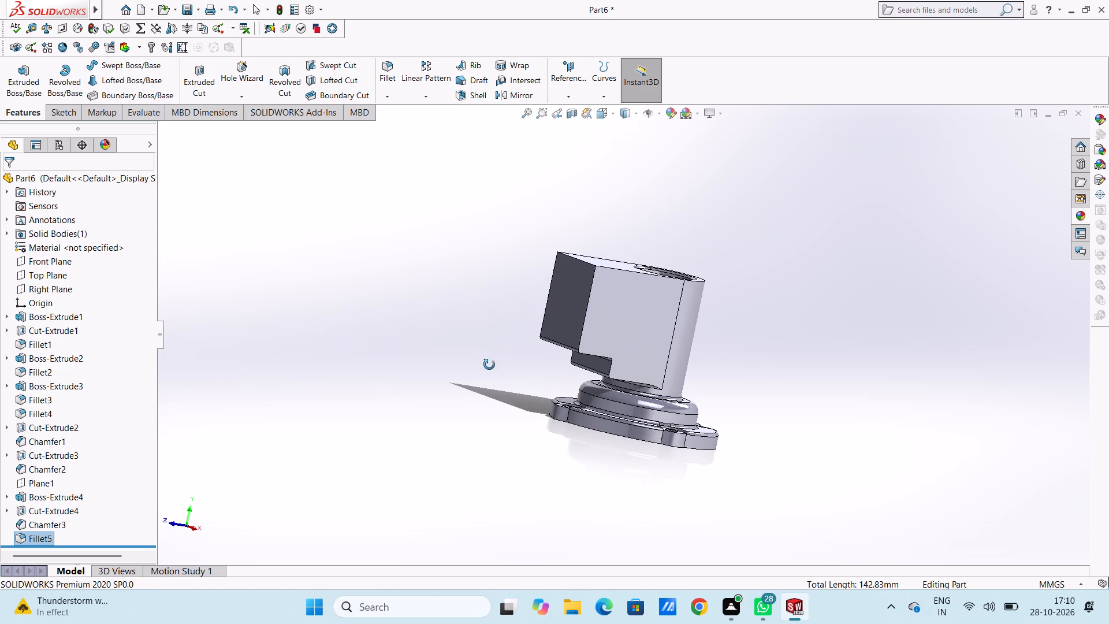
pyautogui.moveTo(489, 365); pyautogui.dragTo(422, 504, button='middle')
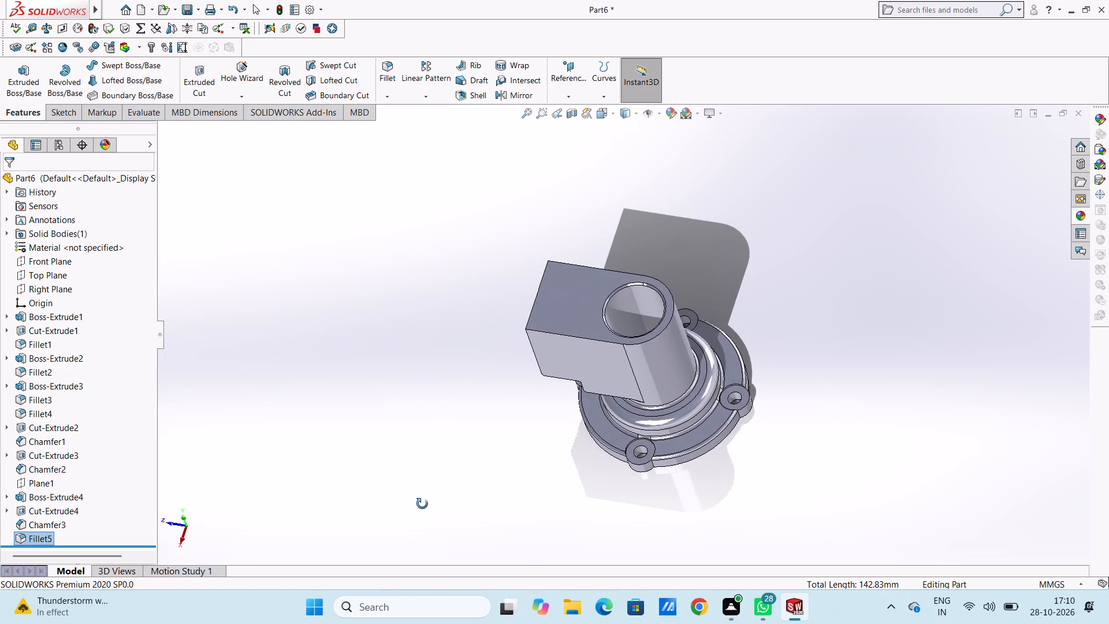
pyautogui.moveTo(422, 504); pyautogui.dragTo(427, 504, button='middle')
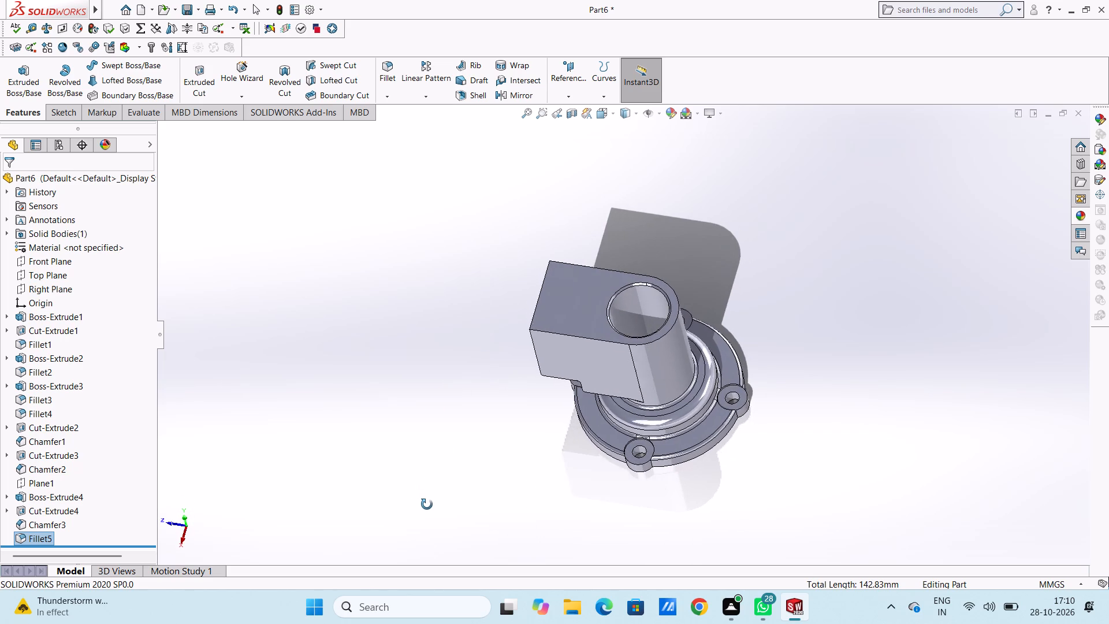
pyautogui.moveTo(427, 504); pyautogui.dragTo(422, 504, button='middle')
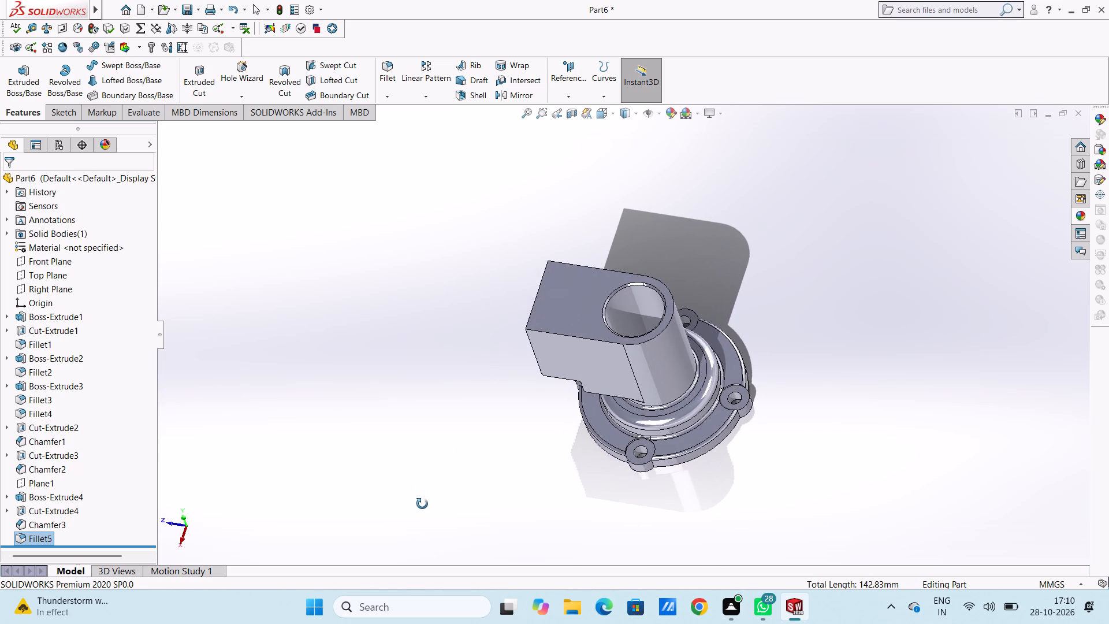
pyautogui.moveTo(422, 504); pyautogui.dragTo(426, 445, button='middle')
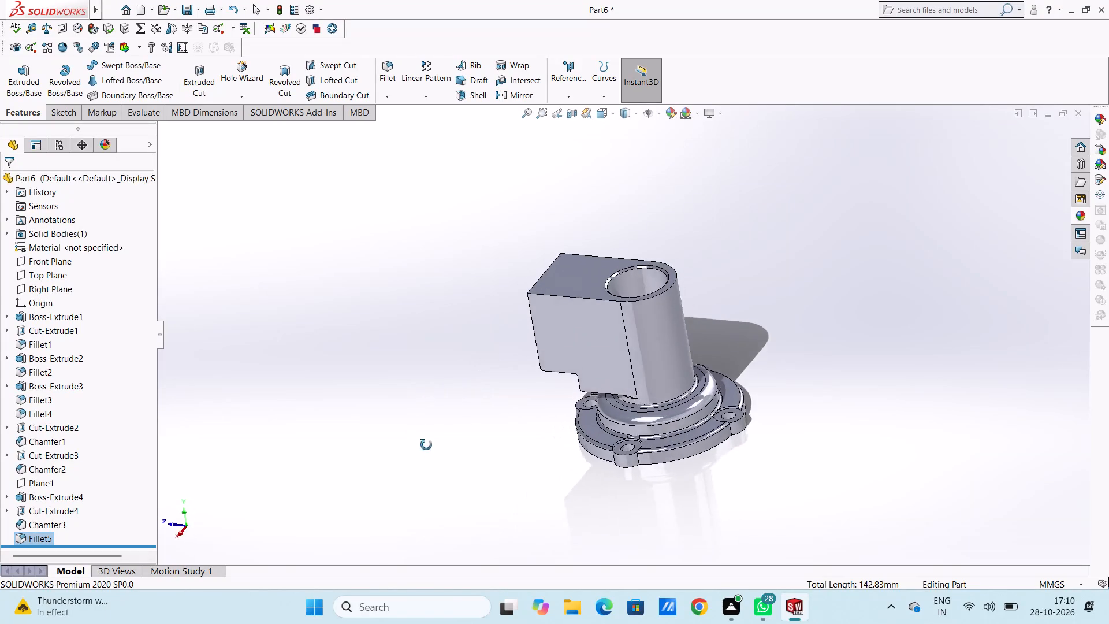
pyautogui.moveTo(426, 445); pyautogui.dragTo(440, 473, button='middle')
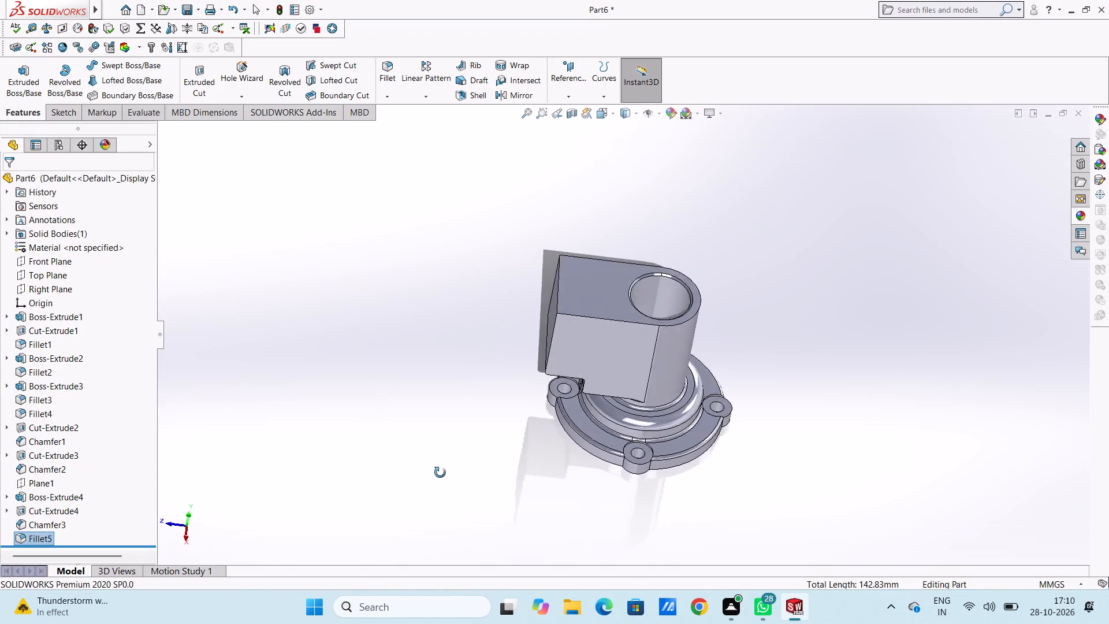
pyautogui.moveTo(440, 473); pyautogui.dragTo(483, 388, button='middle')
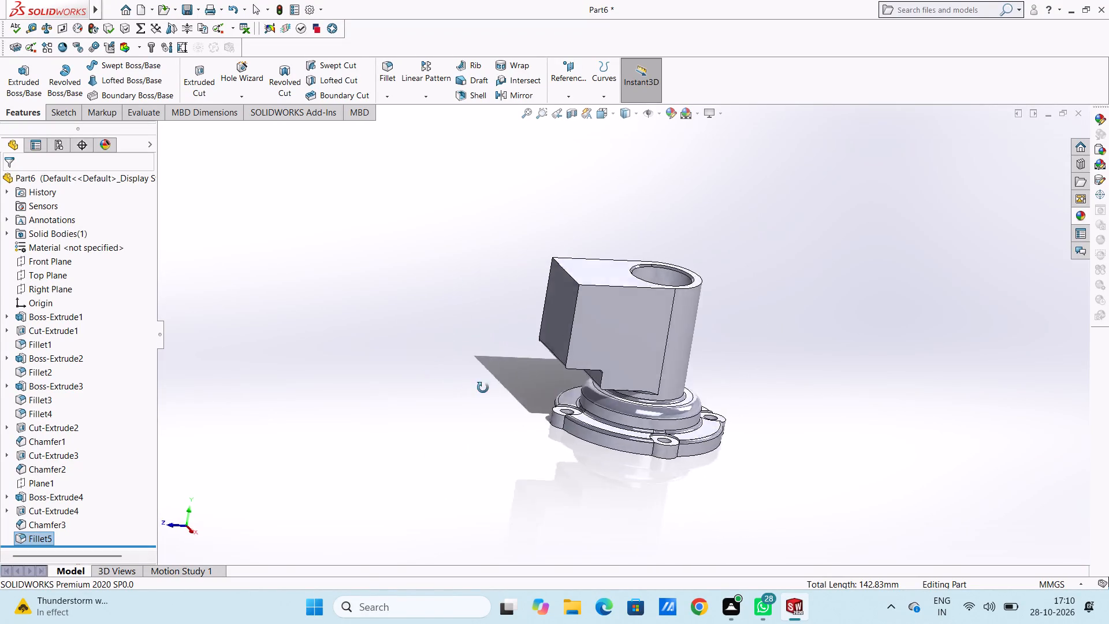
pyautogui.moveTo(483, 388); pyautogui.dragTo(574, 441, button='middle')
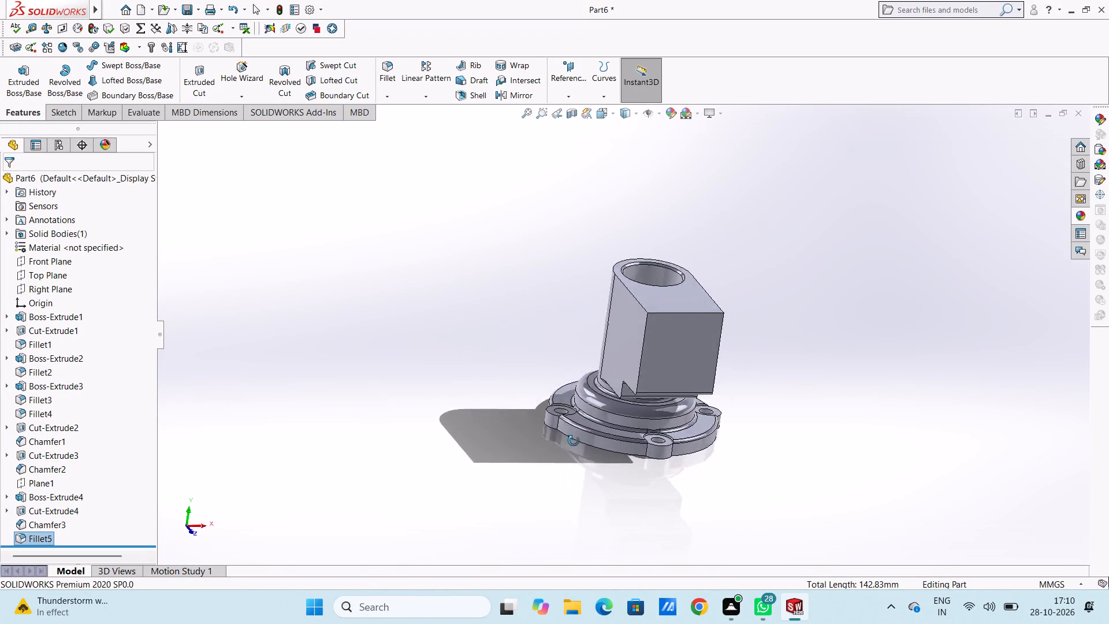
pyautogui.moveTo(574, 441); pyautogui.dragTo(782, 536, button='middle')
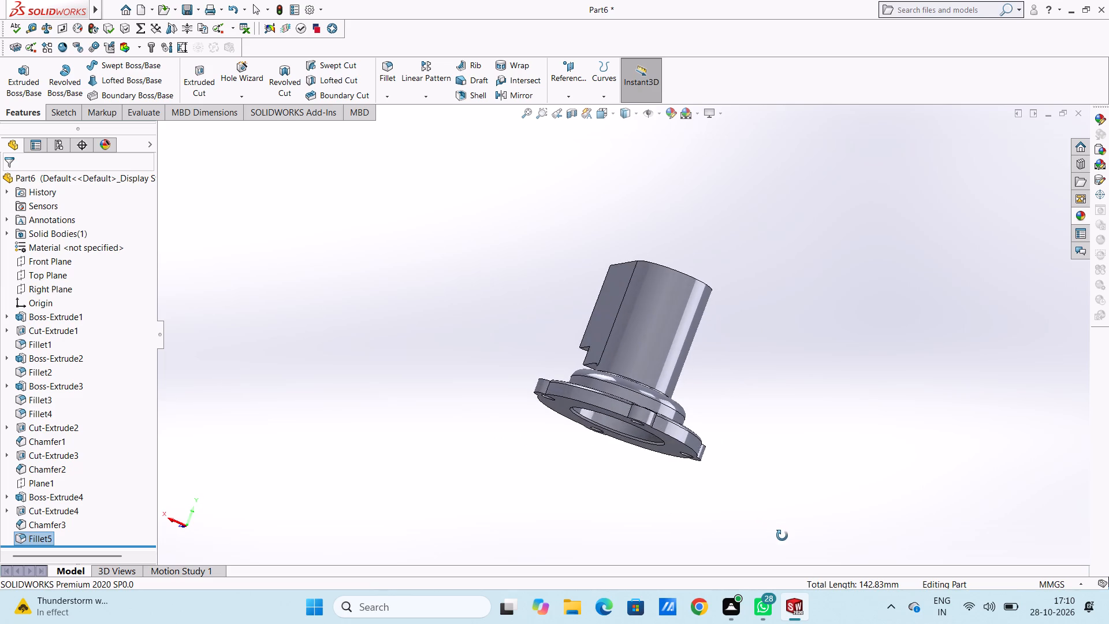
pyautogui.moveTo(782, 536); pyautogui.dragTo(667, 481, button='middle')
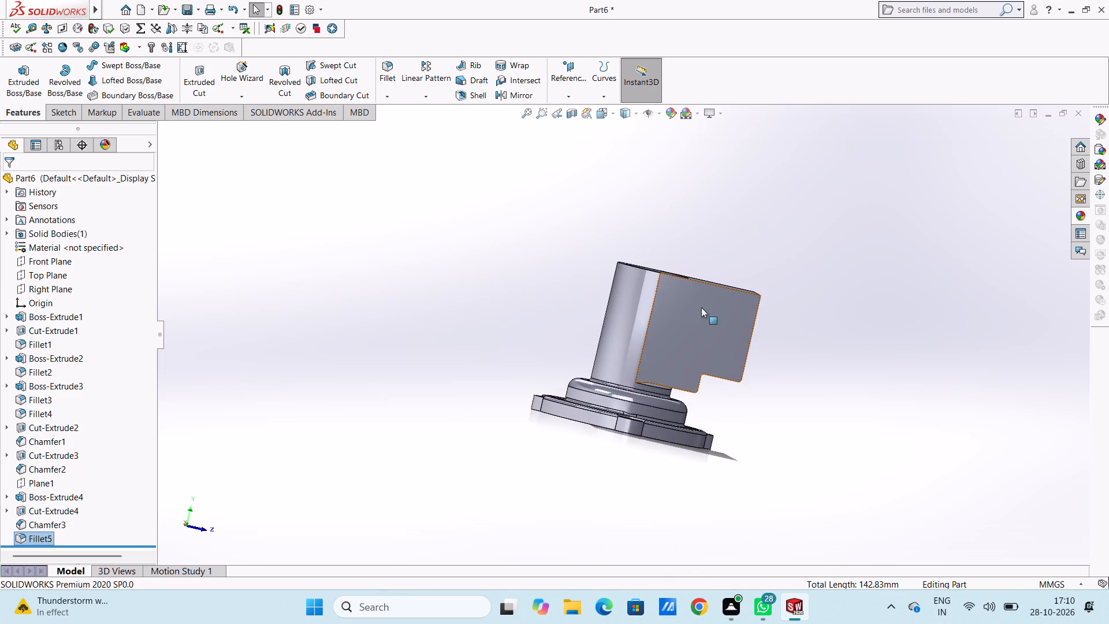
pyautogui.scroll(-5, 659, 293)
pyautogui.moveTo(693, 220); pyautogui.dragTo(666, 414, button='middle')
pyautogui.scroll(-1, 668, 414)
pyautogui.scroll(-5, 691, 255)
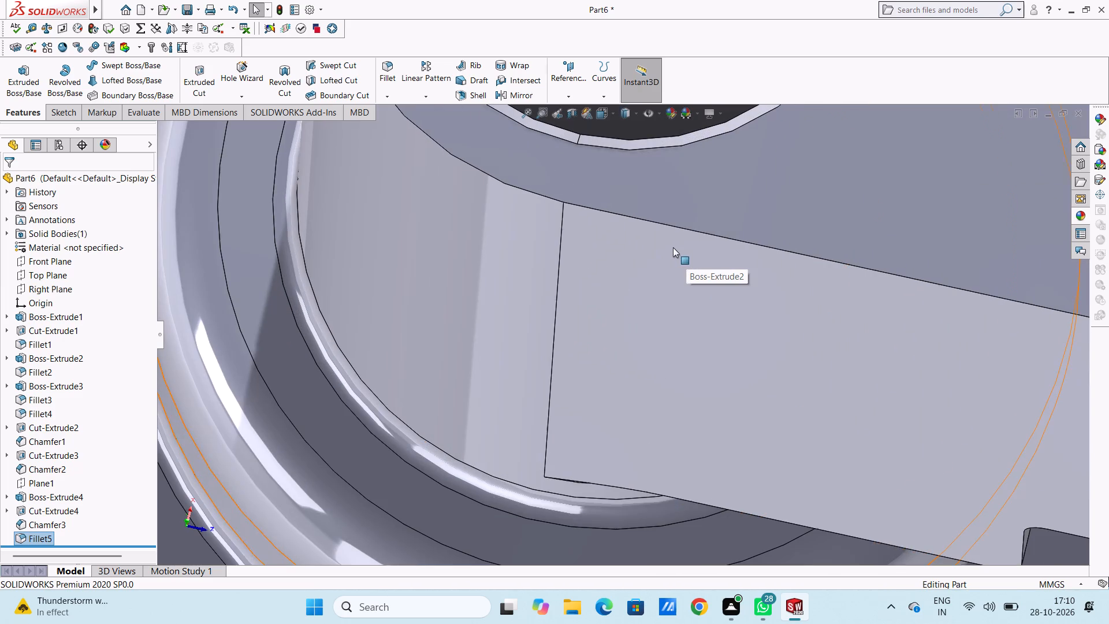
pyautogui.scroll(6, 580, 368)
pyautogui.moveTo(593, 416); pyautogui.dragTo(475, 251, button='middle')
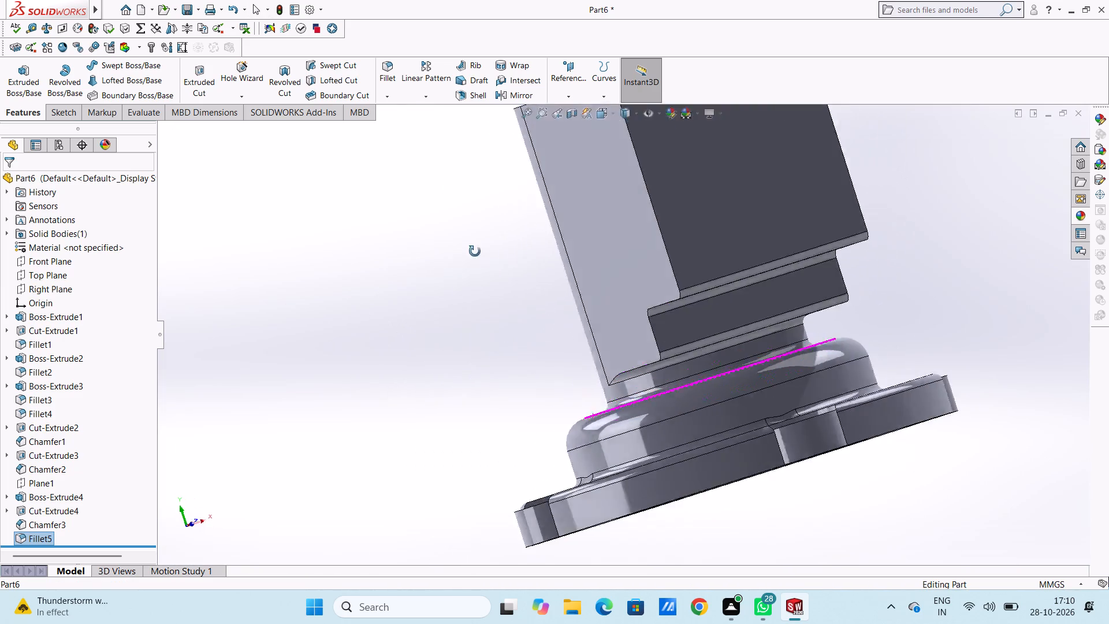
pyautogui.moveTo(475, 251); pyautogui.dragTo(426, 440, button='middle')
pyautogui.scroll(6, 582, 258)
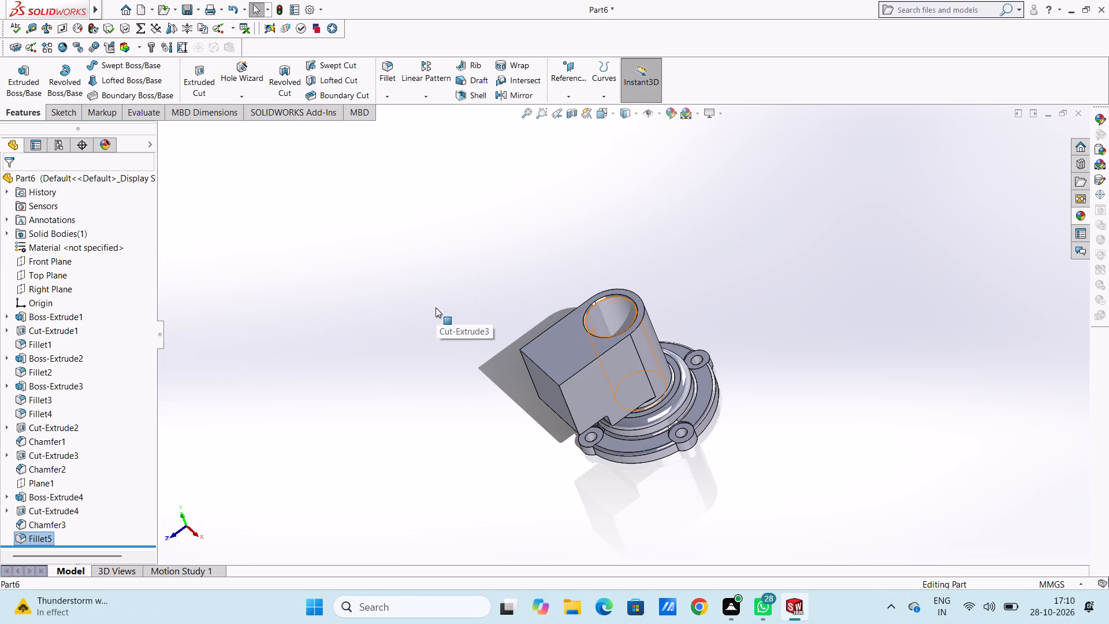
# Start a sketch on the side block's top face and draw a circle of 34 mm radius centred on the origin.
pyautogui.hotkey('ctrl', '5')
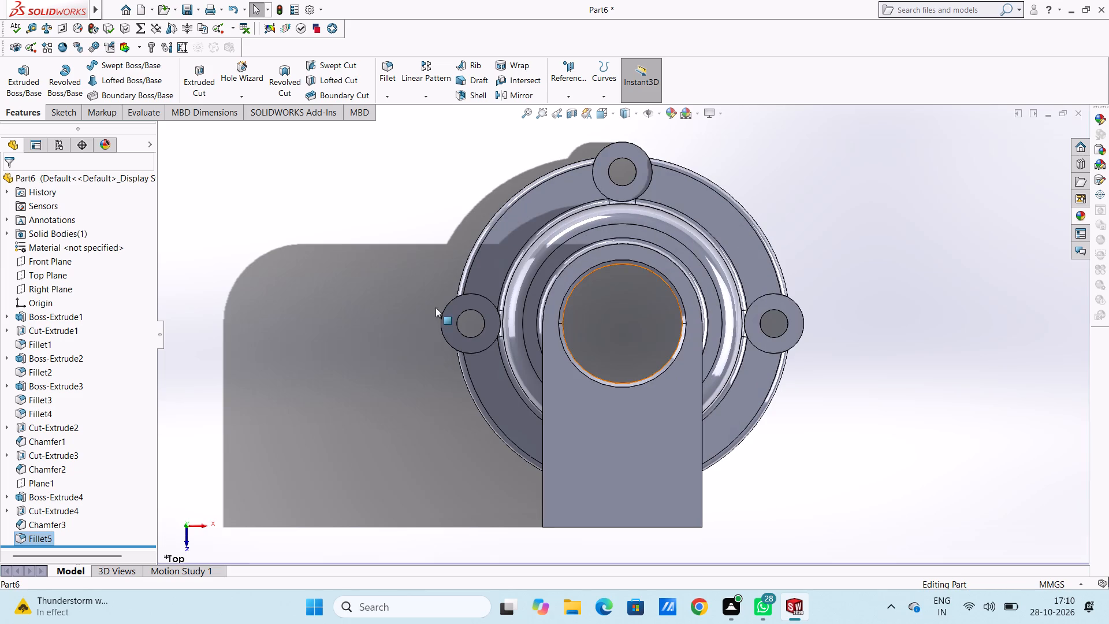
pyautogui.click(370, 240)
pyautogui.scroll(5, 470, 313)
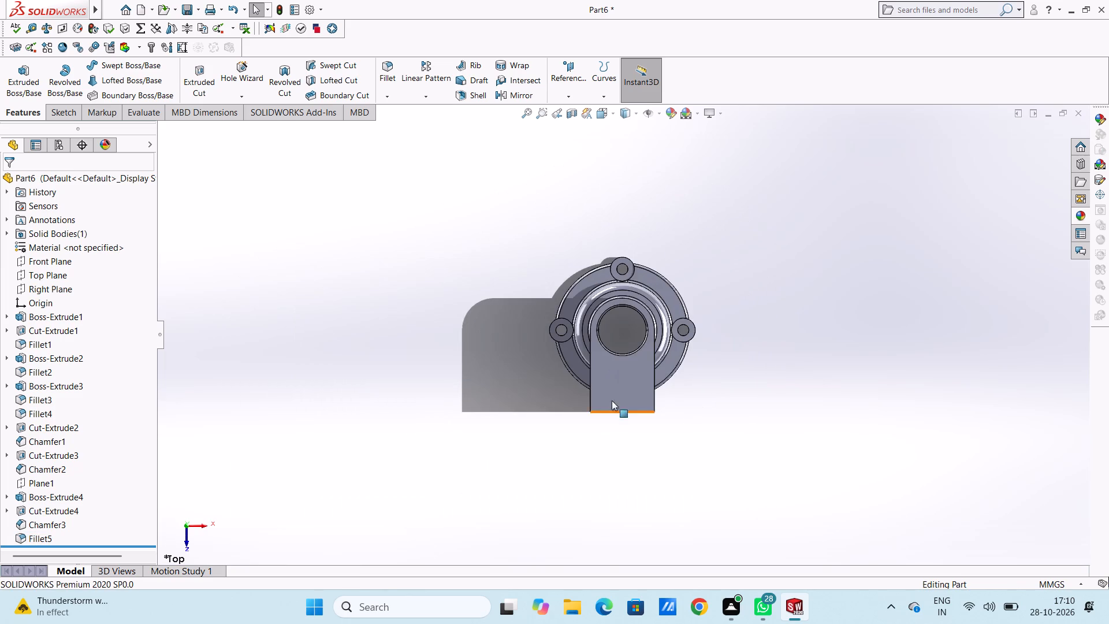
pyautogui.click(624, 386)
pyautogui.click(674, 352)
pyautogui.click(761, 351)
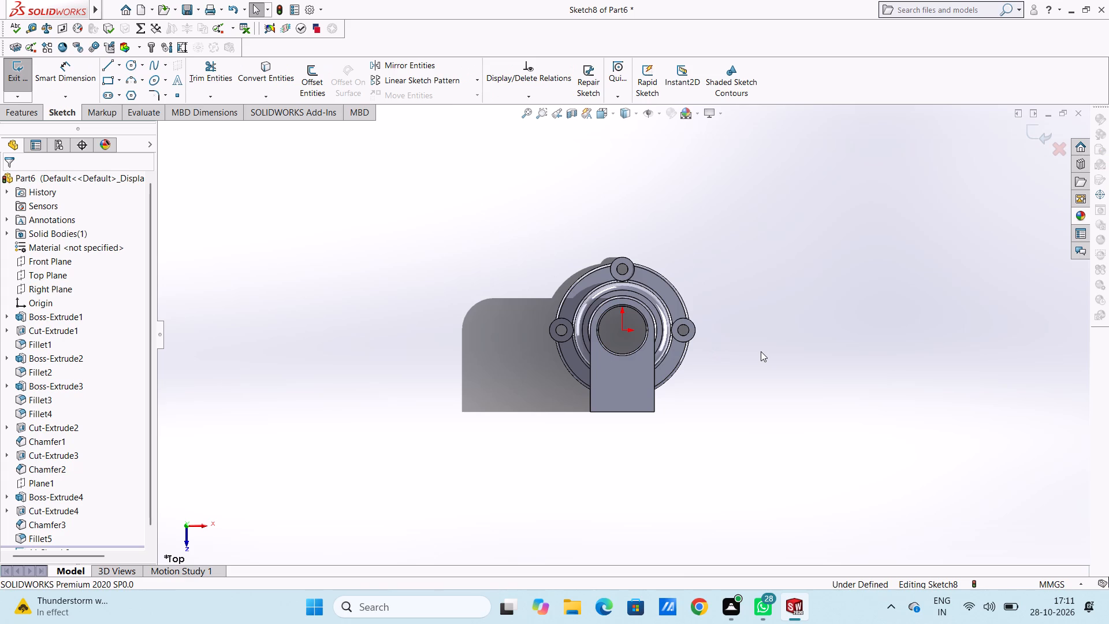
pyautogui.scroll(-2, 604, 430)
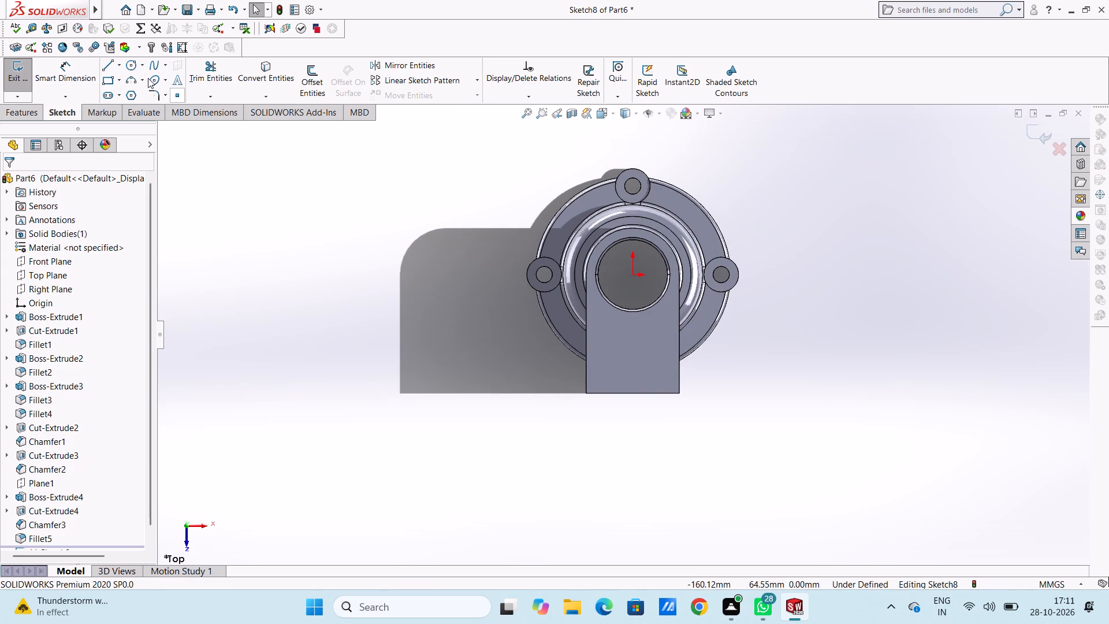
pyautogui.click(129, 64)
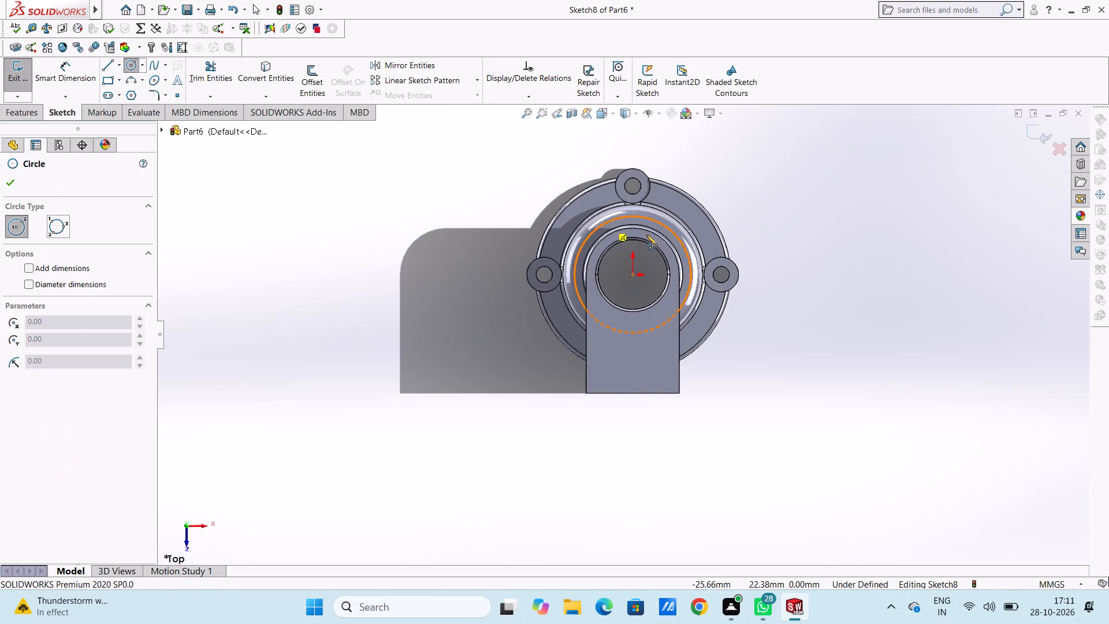
pyautogui.click(634, 276)
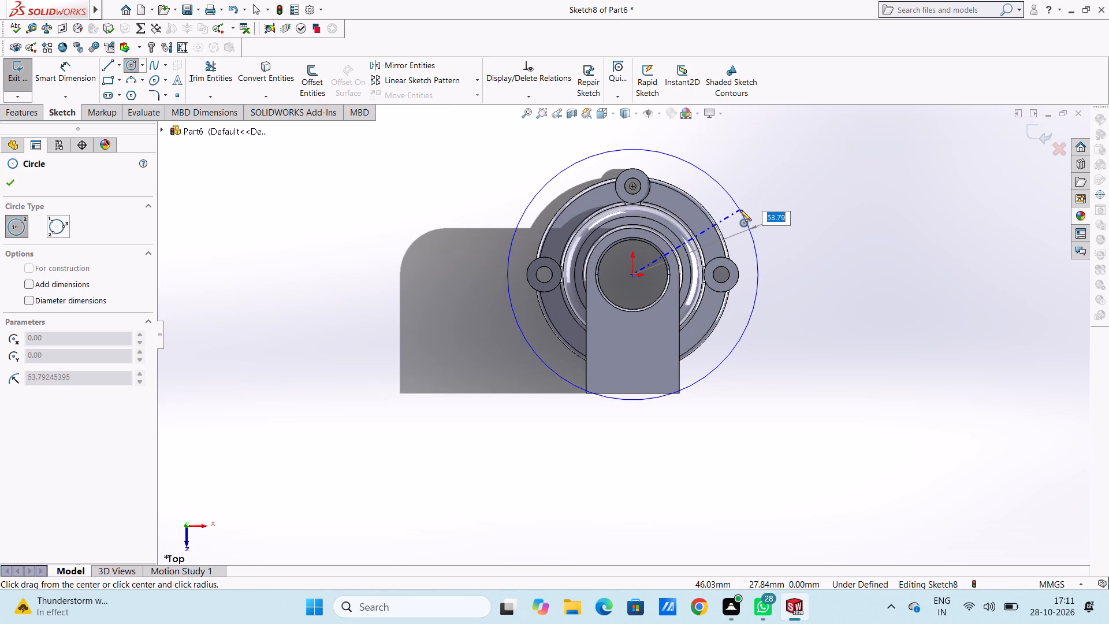
pyautogui.write('34')
pyautogui.press('Return')
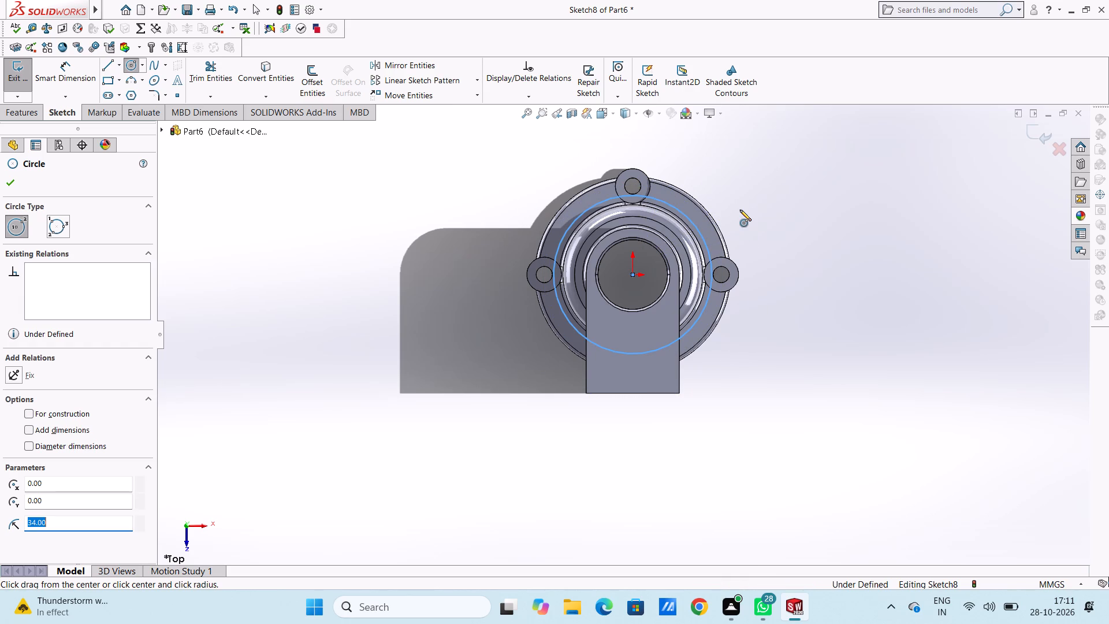
pyautogui.click(12, 184)
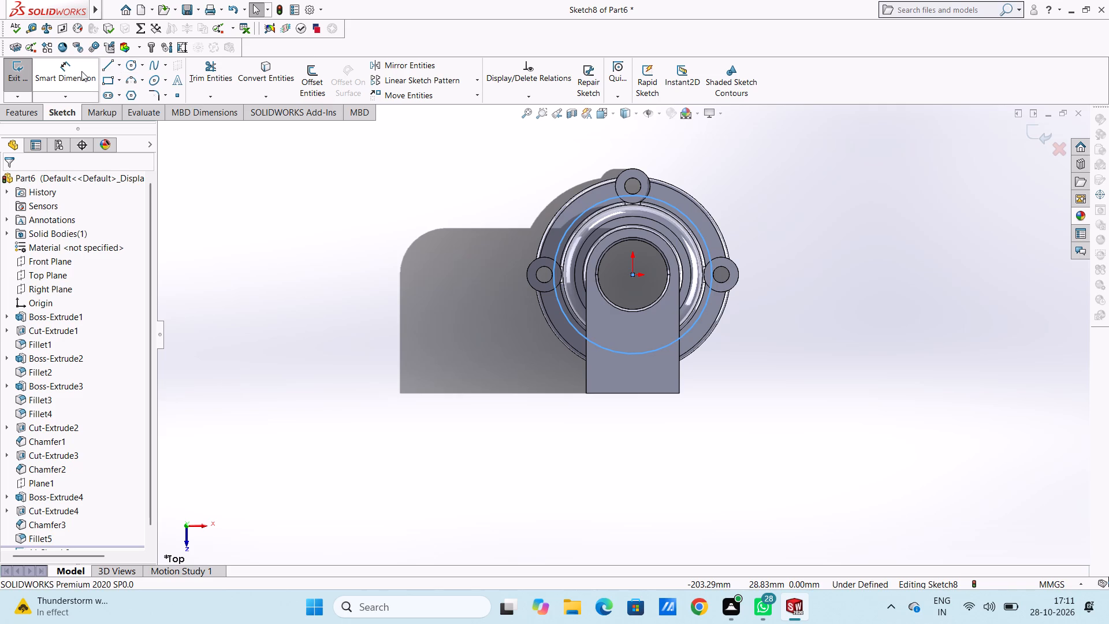
# Dimension the new circle's diameter as 68 mm.
pyautogui.click(81, 72)
pyautogui.click(653, 197)
pyautogui.click(869, 196)
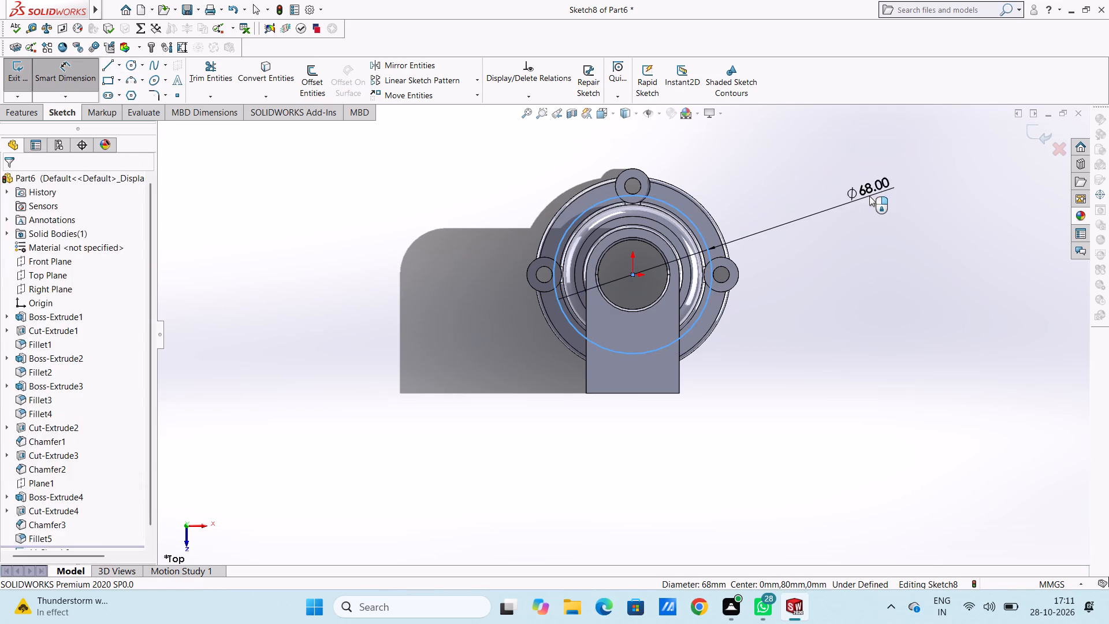
pyautogui.click(815, 176)
pyautogui.click(808, 173)
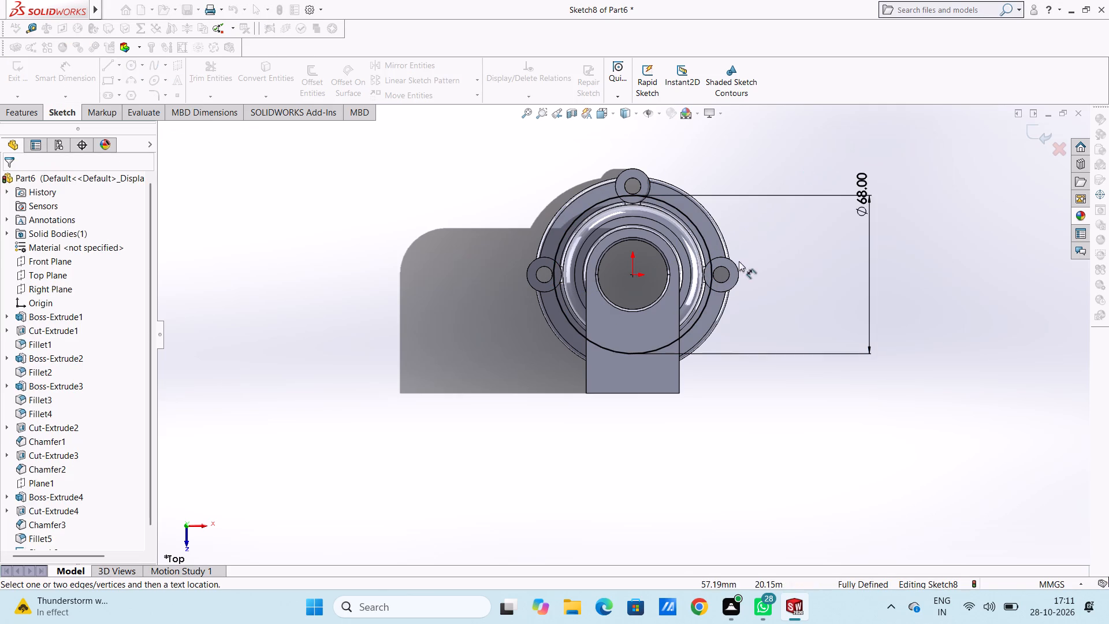
# Sketch a 68 mm wide, 55 mm long rectangle from the circle's horizontal quadrant point towards the side block's outer end.
pyautogui.click(114, 82)
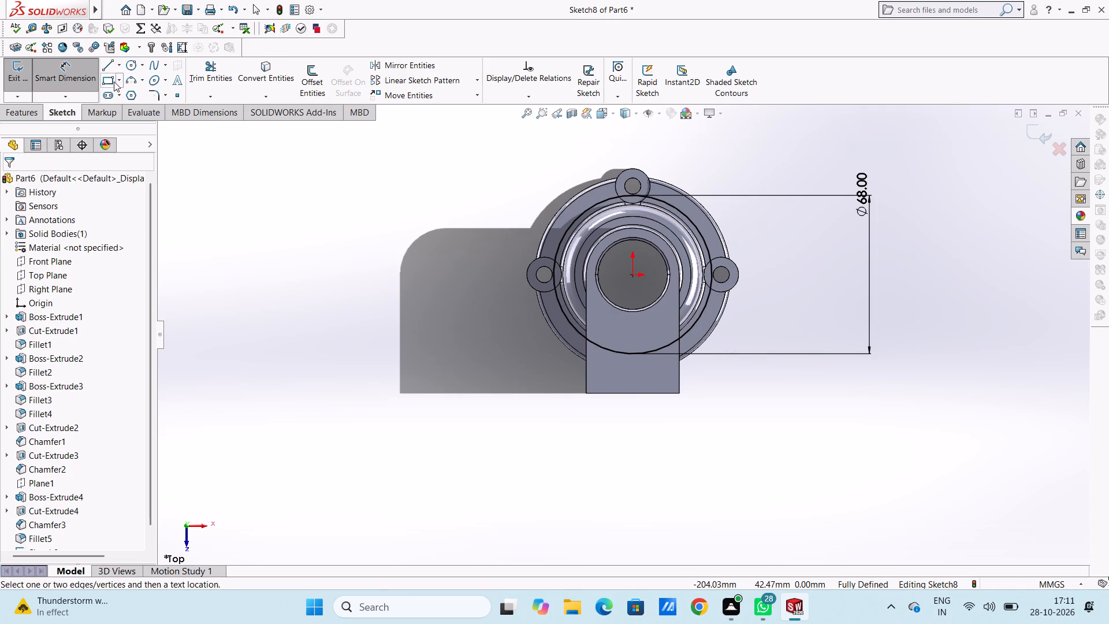
pyautogui.click(556, 275)
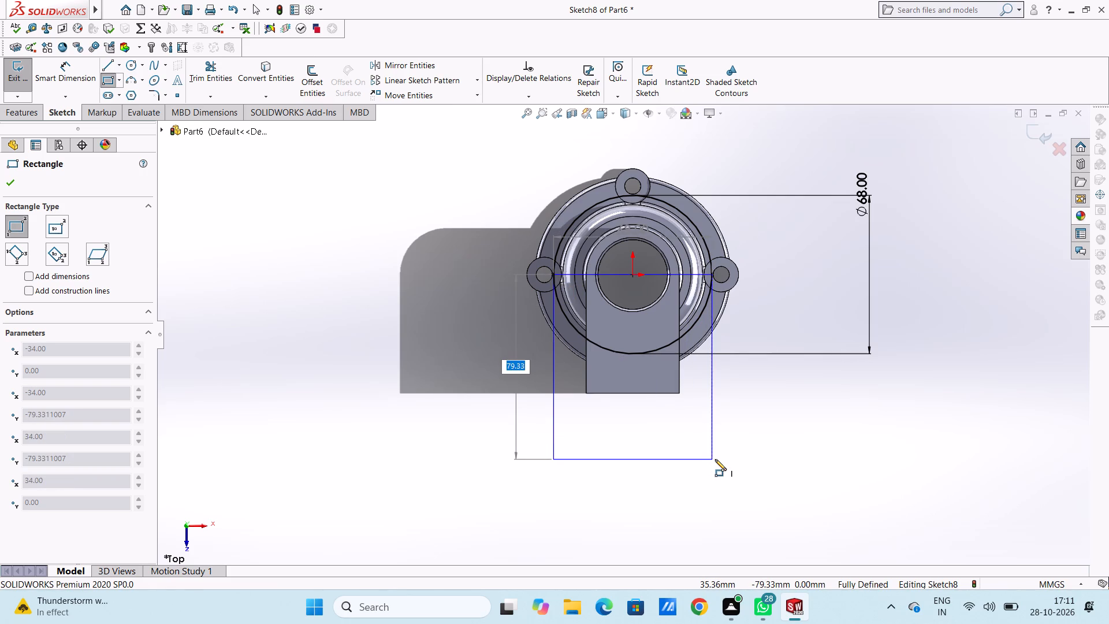
pyautogui.write('55')
pyautogui.press('Return')
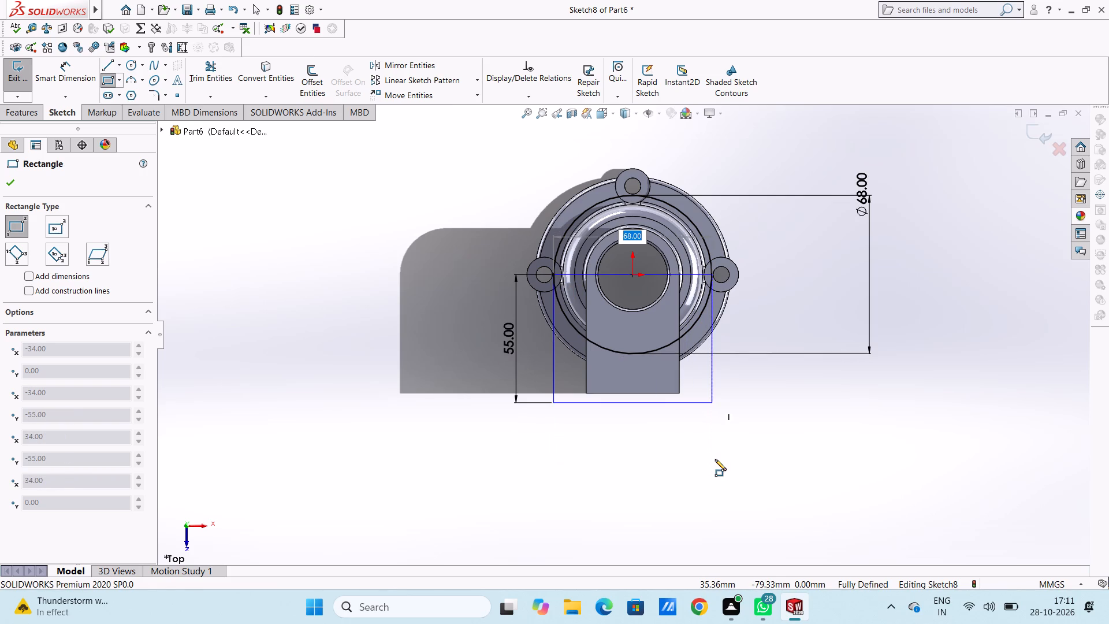
pyautogui.press('Return')
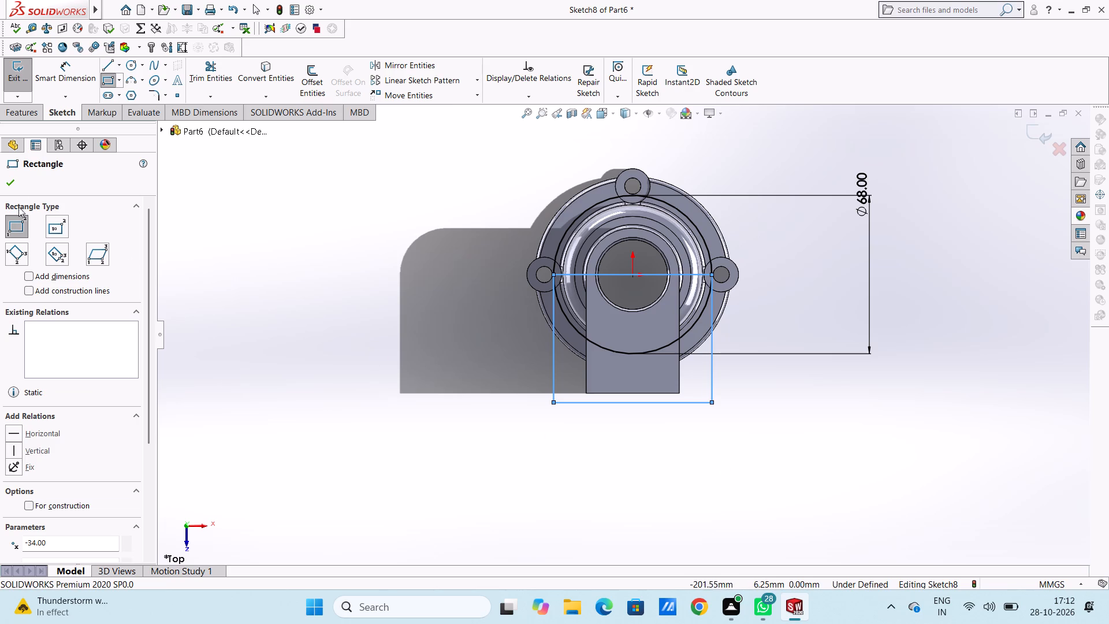
pyautogui.click(9, 179)
pyautogui.click(348, 258)
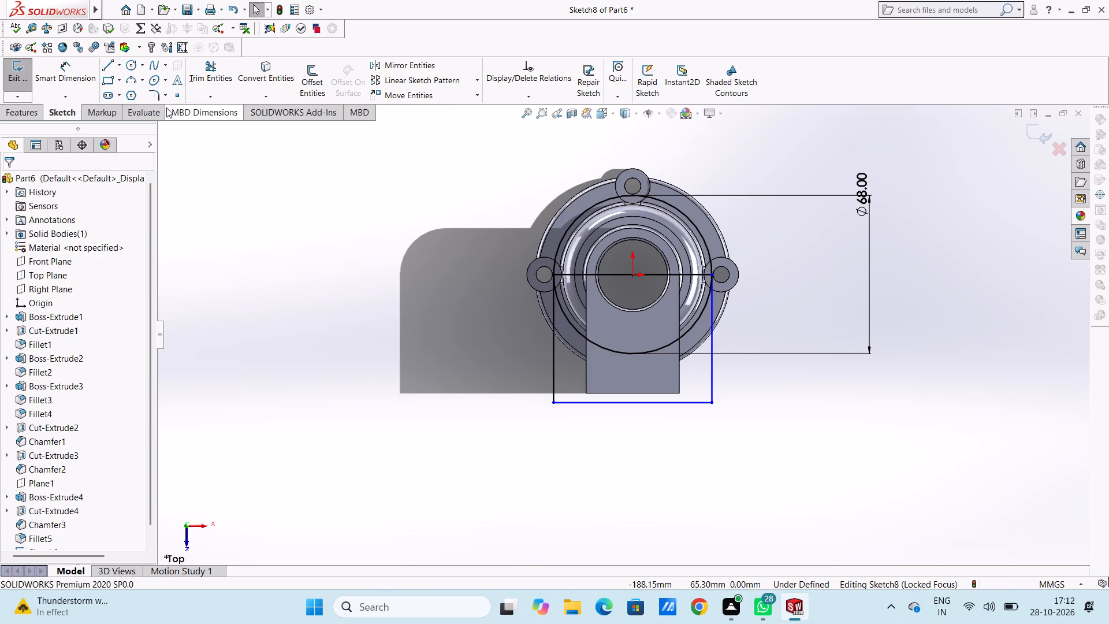
# Trim the rectangle's edge through the origin and the circle's lower half, leaving one U-shaped outline.
pyautogui.click(206, 73)
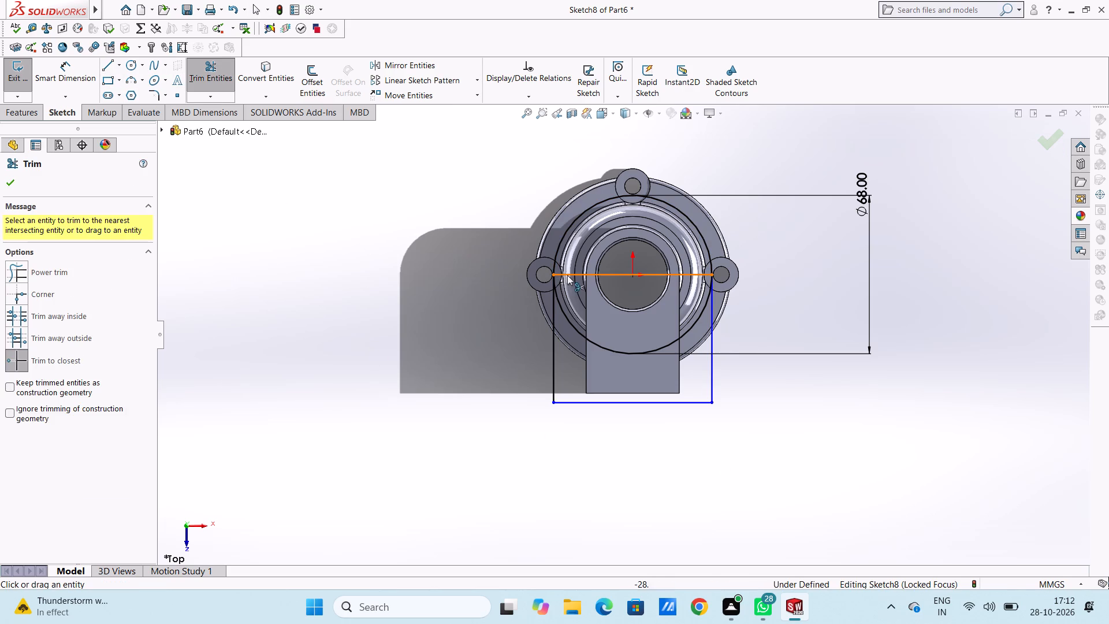
pyautogui.click(568, 275)
pyautogui.click(564, 309)
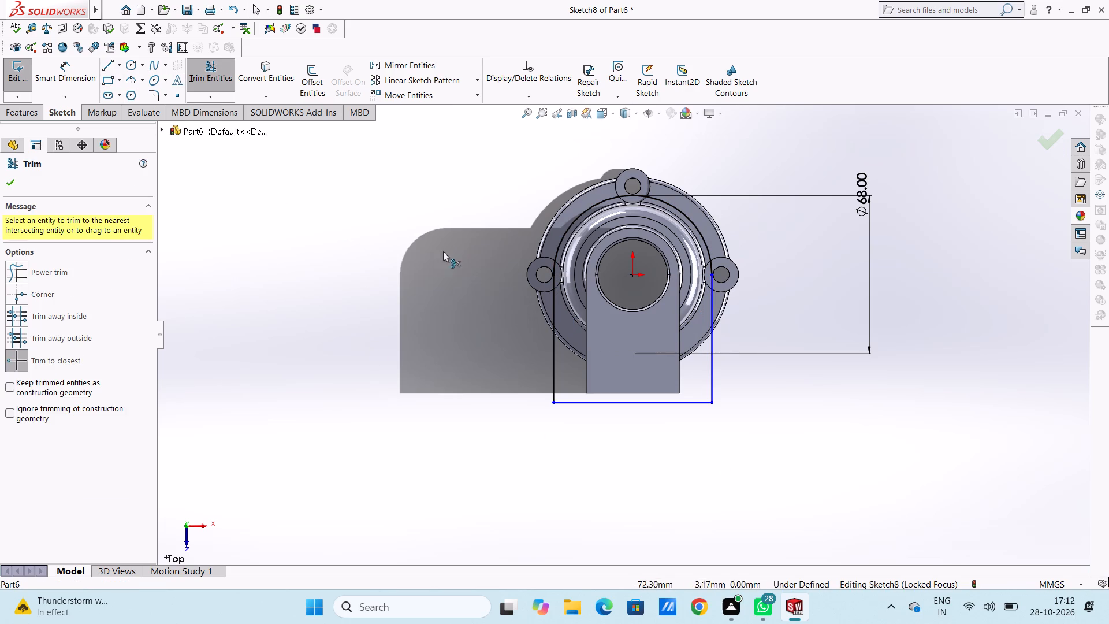
pyautogui.click(13, 183)
# Dimension the U-shaped outline's straight side as 55 mm, placing the dimension clear of the part.
pyautogui.click(69, 70)
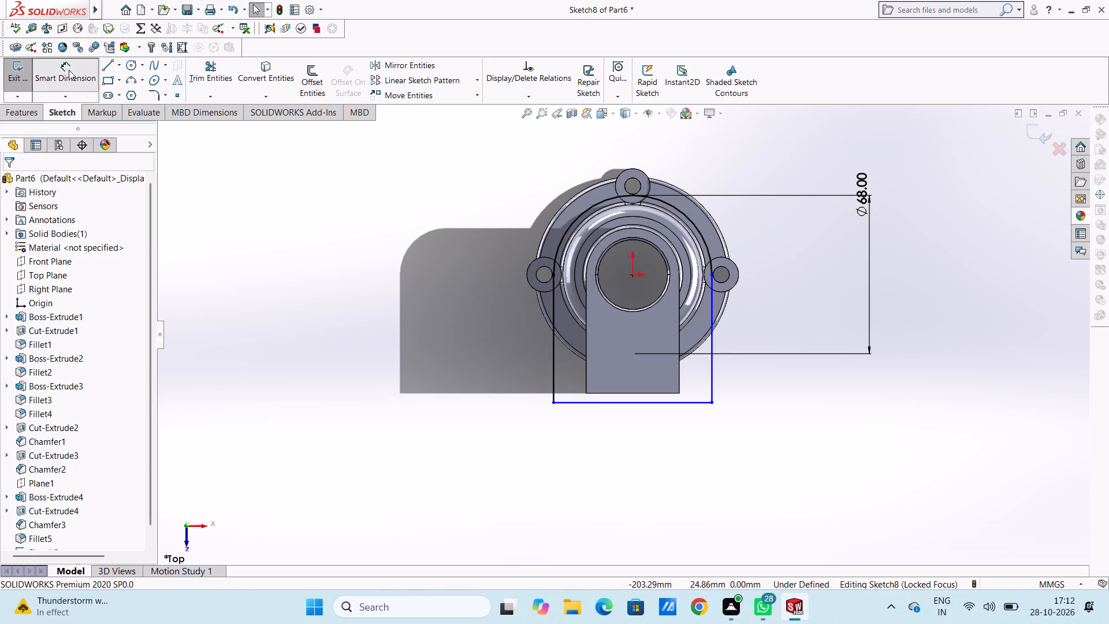
pyautogui.click(550, 369)
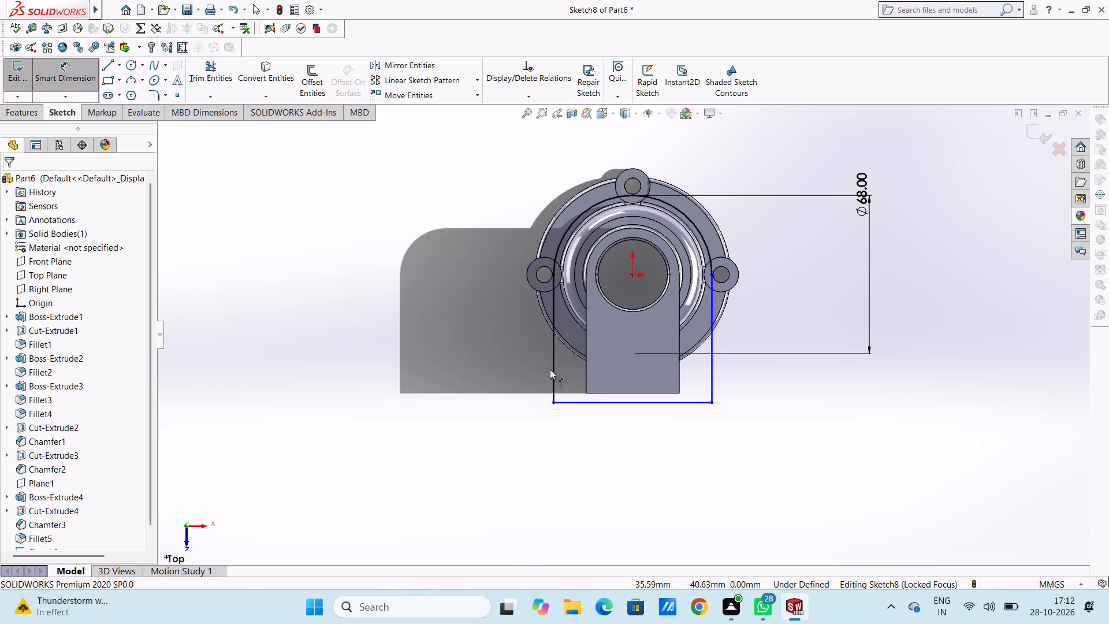
pyautogui.click(553, 366)
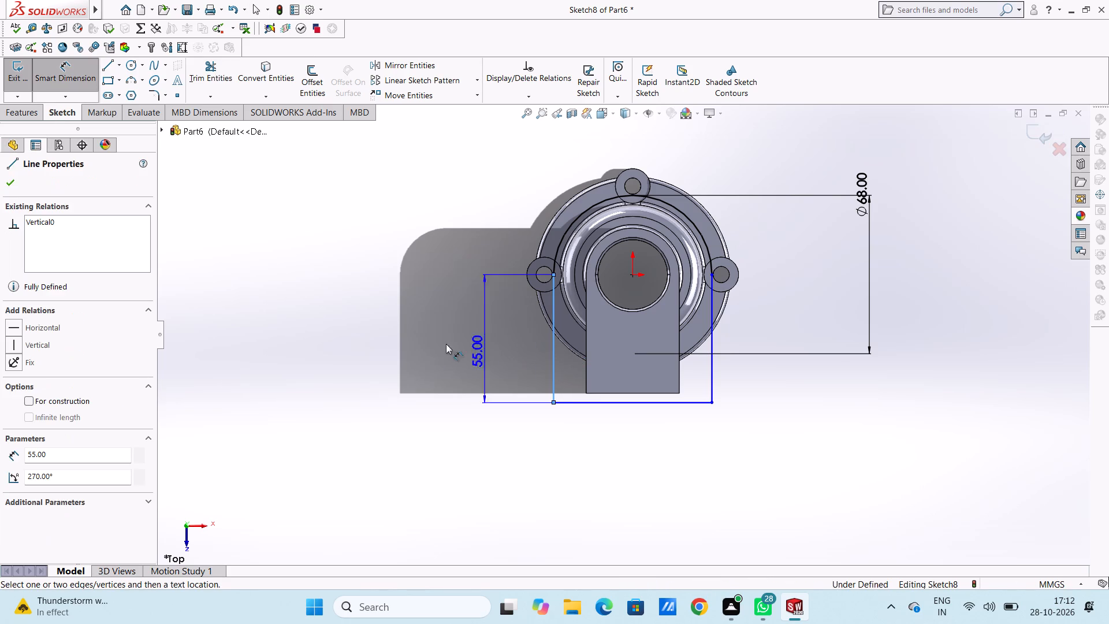
pyautogui.click(356, 314)
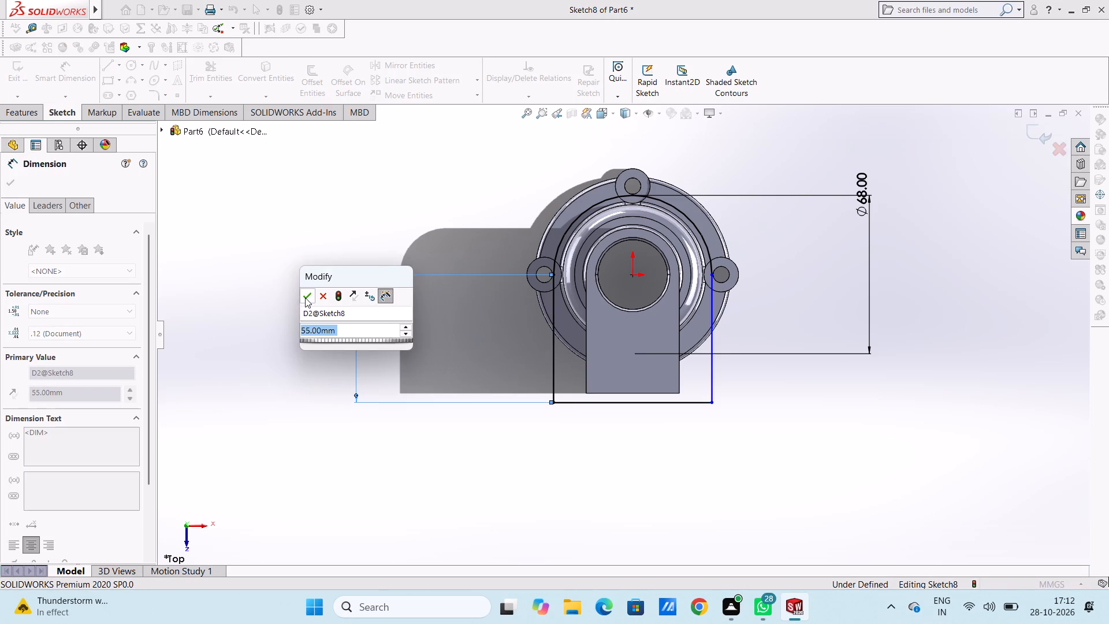
pyautogui.click(305, 298)
pyautogui.click(299, 285)
# Dimension the U-shaped outline's straight end edge as 68 mm wide.
pyautogui.scroll(3, 599, 381)
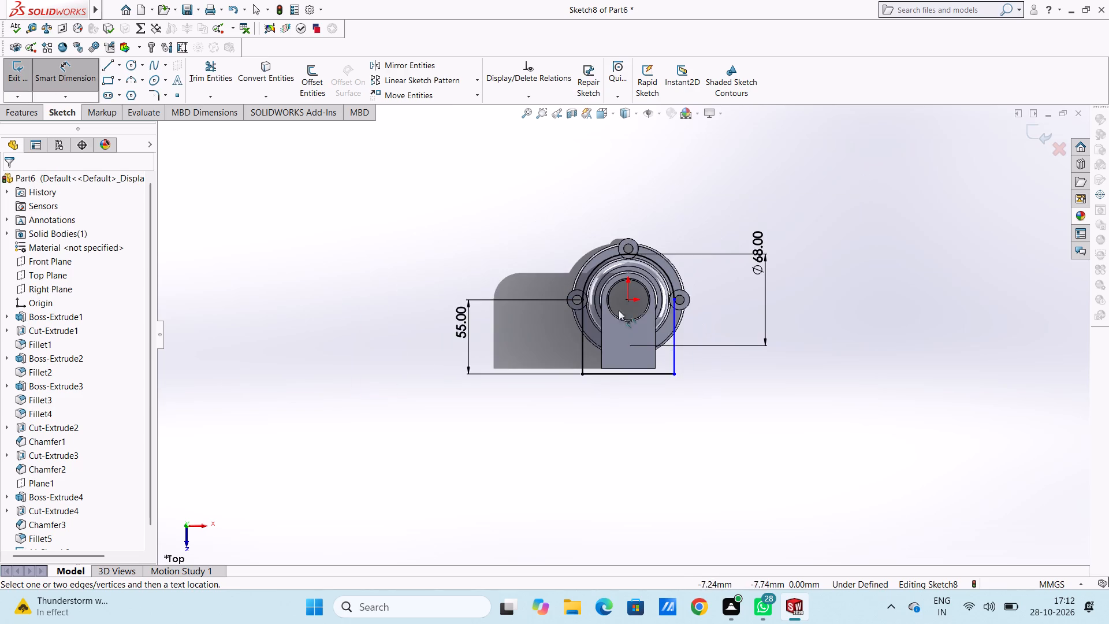
pyautogui.scroll(-3, 621, 315)
pyautogui.scroll(4, 624, 371)
pyautogui.scroll(-3, 645, 410)
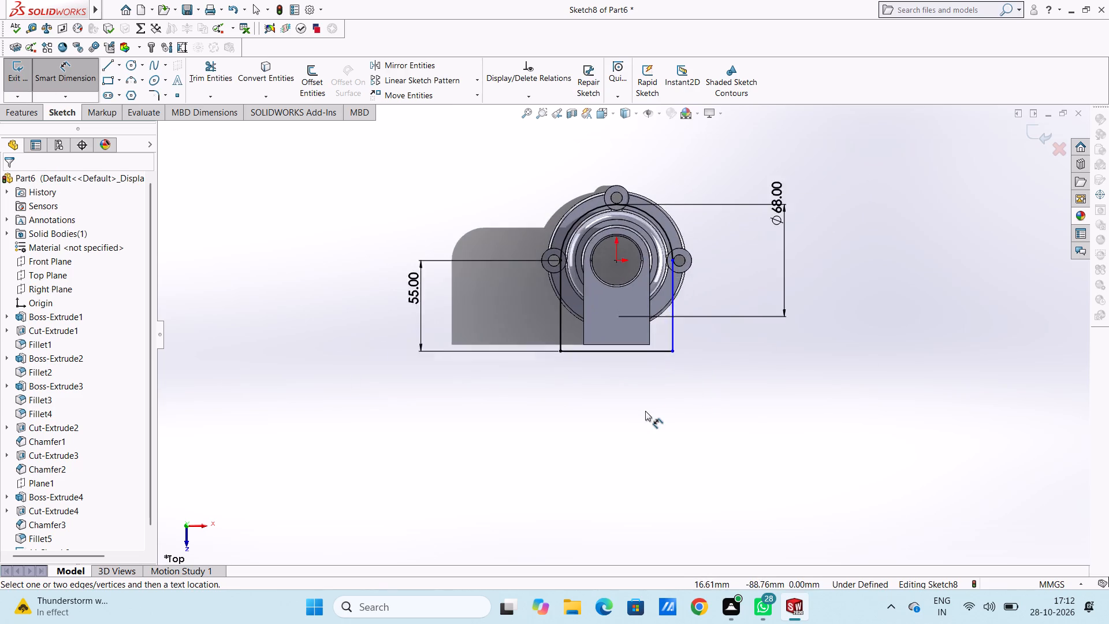
pyautogui.click(650, 337)
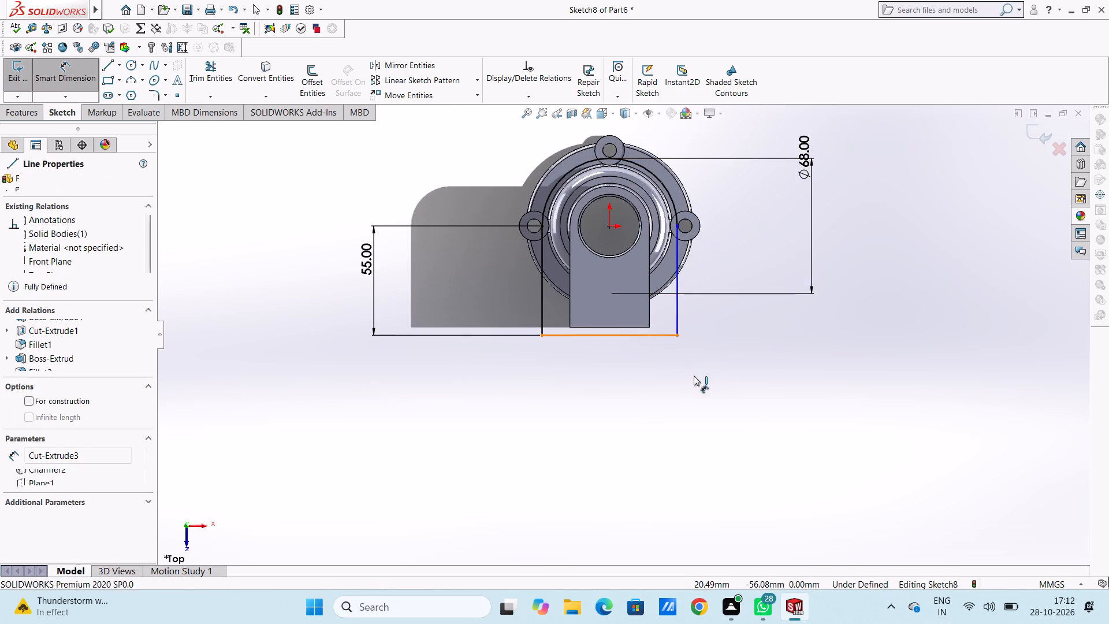
pyautogui.click(835, 480)
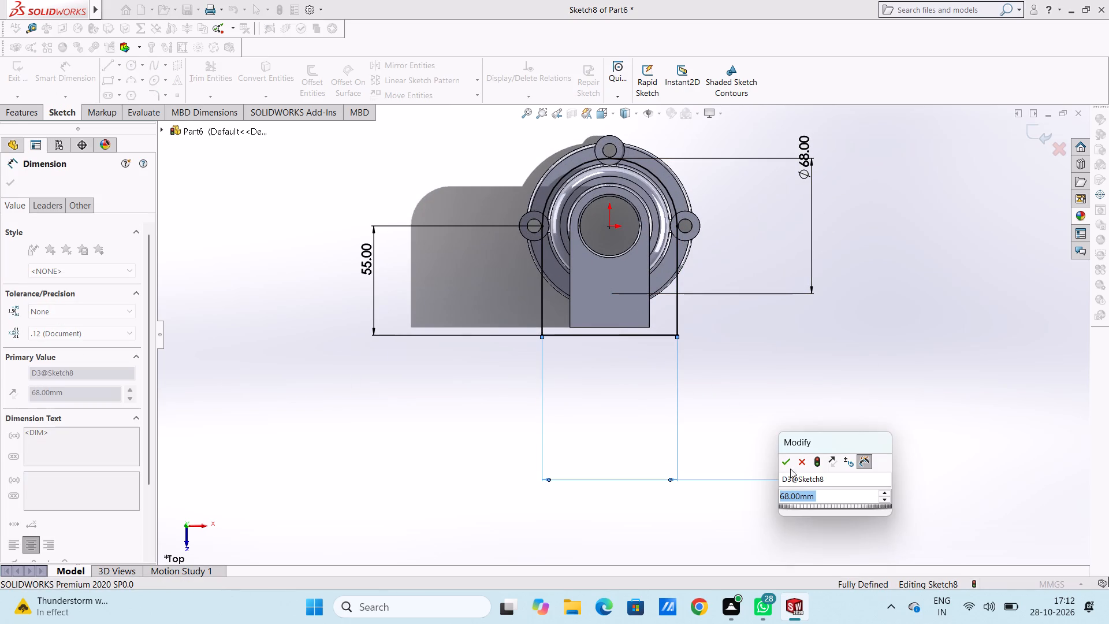
pyautogui.click(786, 462)
pyautogui.click(766, 418)
# Draw a circle of about 27 mm radius centred on the origin, inside the U-shaped outline.
pyautogui.scroll(3, 592, 217)
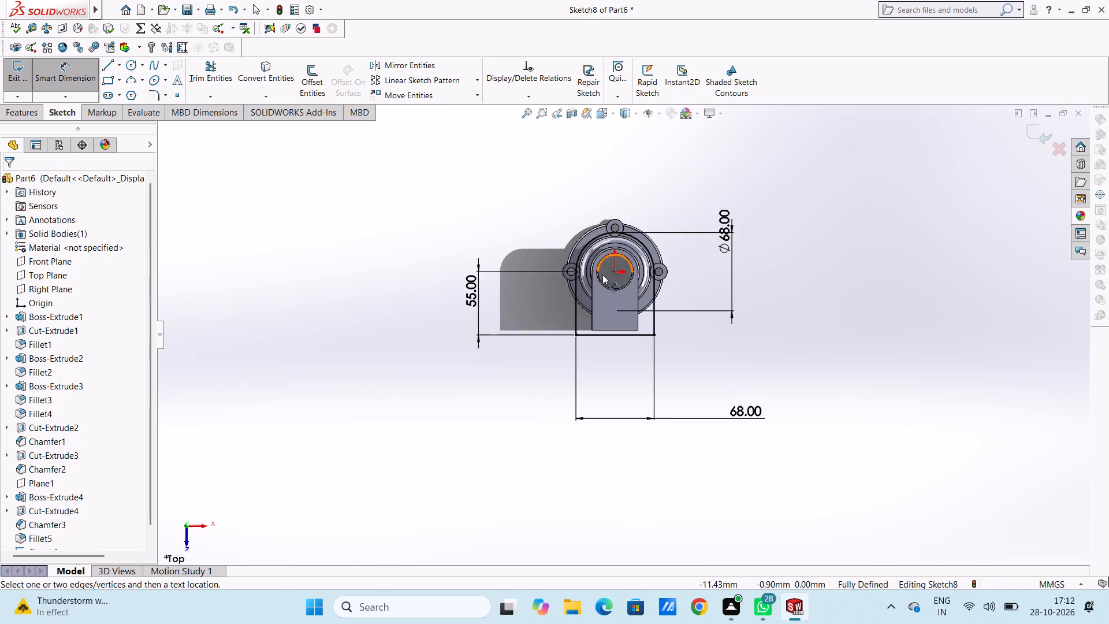
pyautogui.scroll(-3, 602, 274)
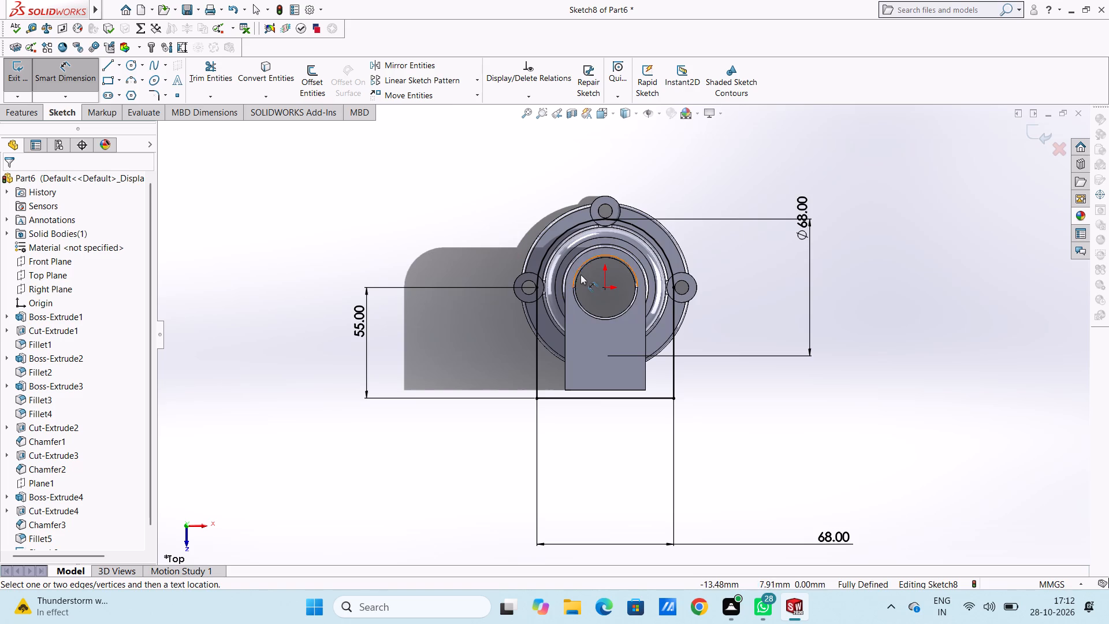
pyautogui.scroll(2, 585, 278)
pyautogui.scroll(-1, 613, 321)
pyautogui.scroll(2, 625, 325)
pyautogui.scroll(-1, 638, 347)
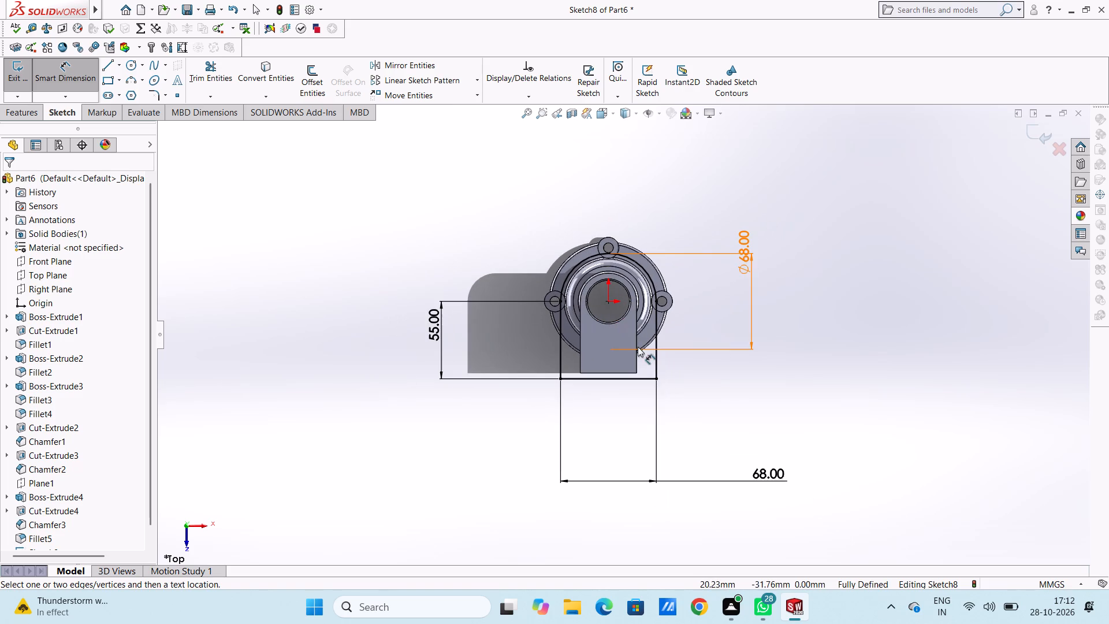
pyautogui.scroll(-2, 632, 328)
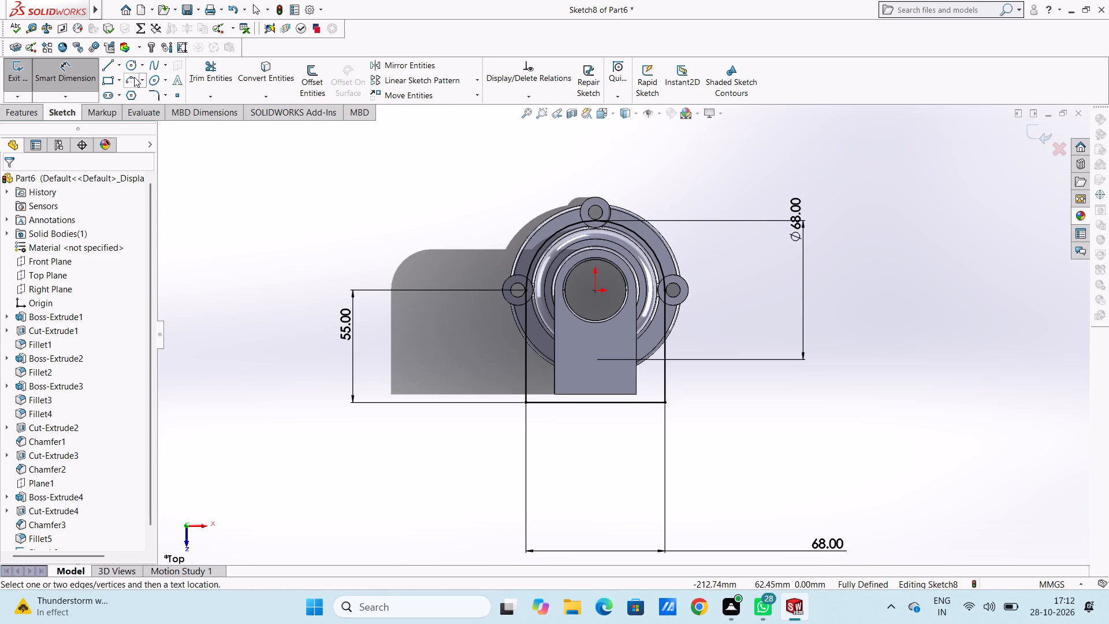
pyautogui.click(125, 62)
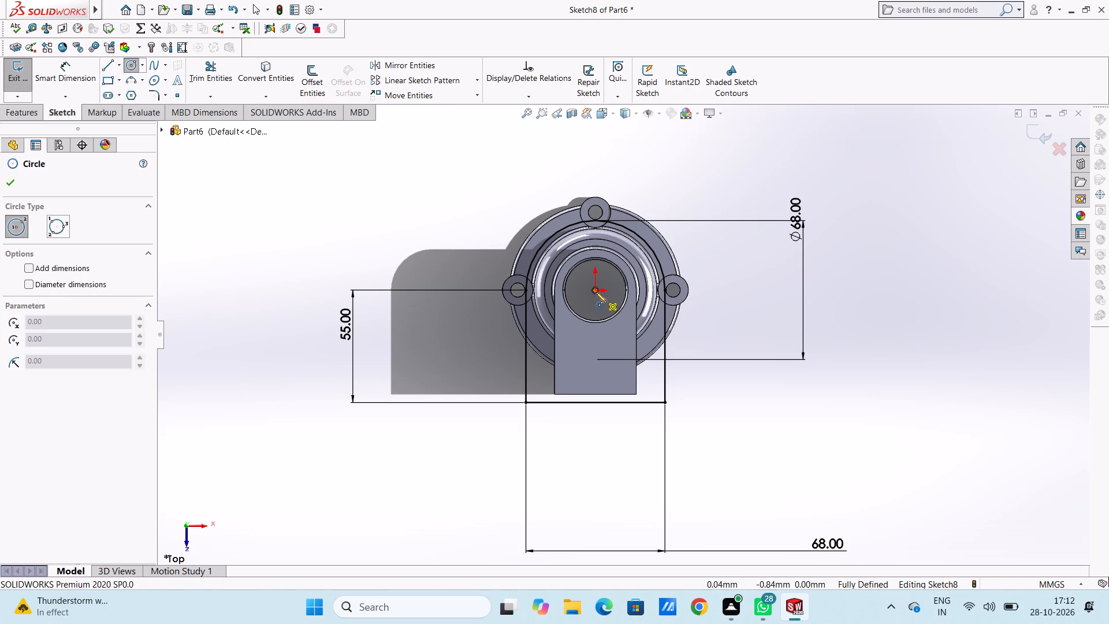
pyautogui.click(596, 291)
pyautogui.click(618, 239)
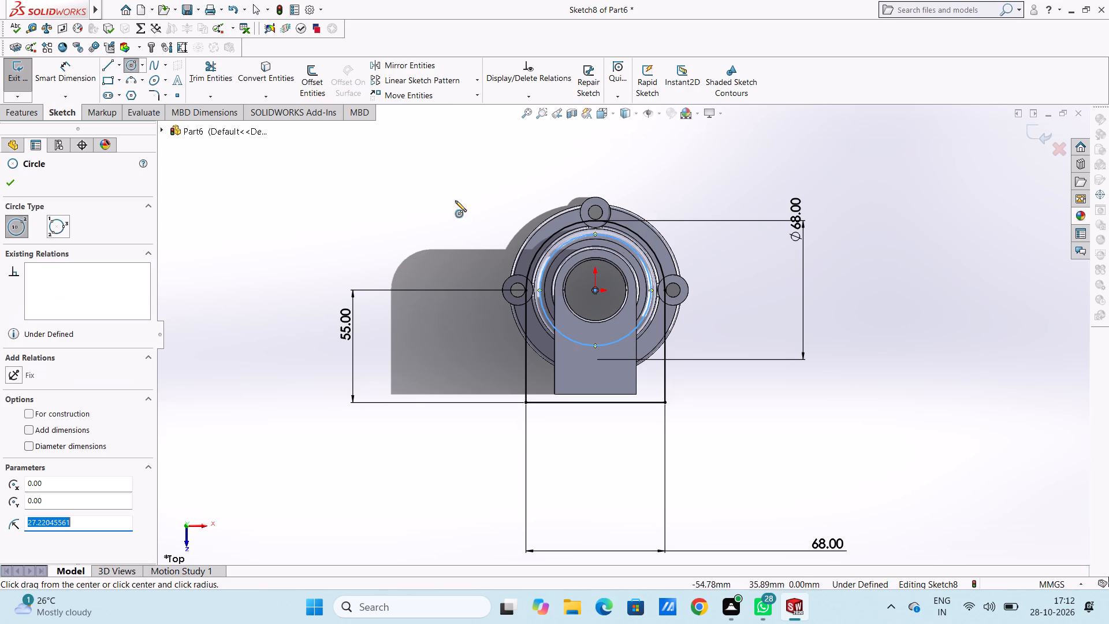
pyautogui.click(11, 183)
# Dimension the inner circle's diameter as 54 mm.
pyautogui.click(64, 69)
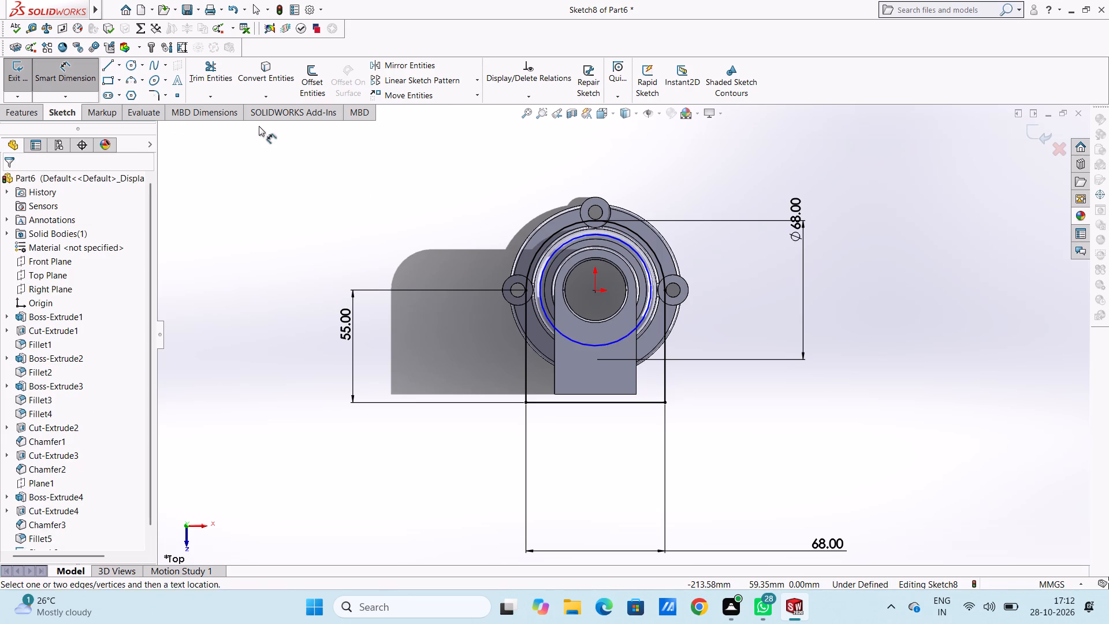
pyautogui.click(615, 239)
pyautogui.click(758, 164)
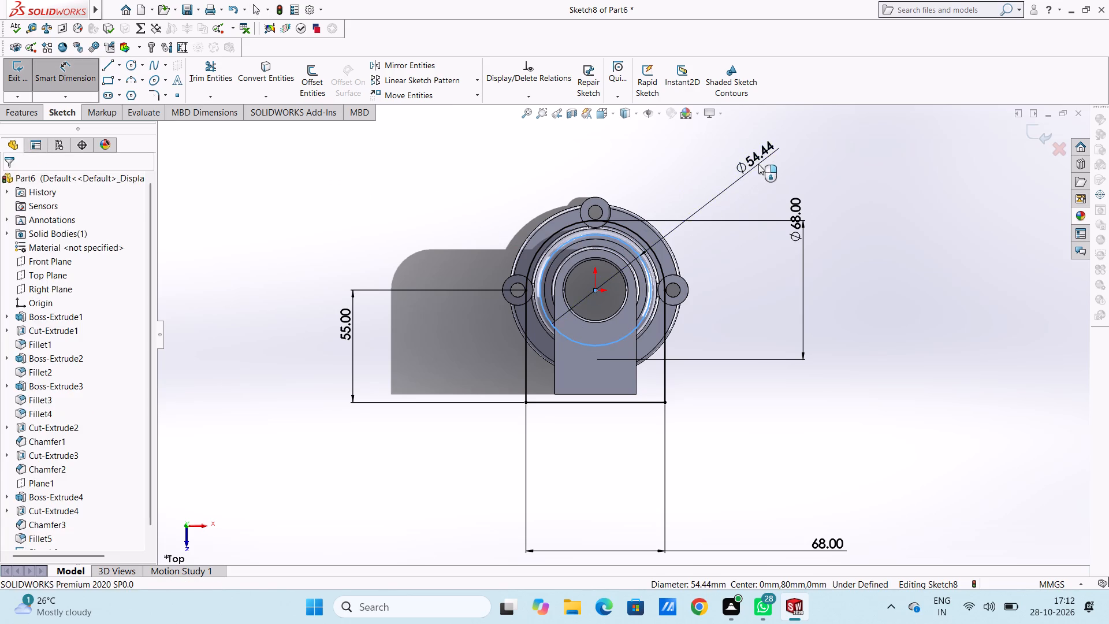
pyautogui.write('54')
pyautogui.press('Return')
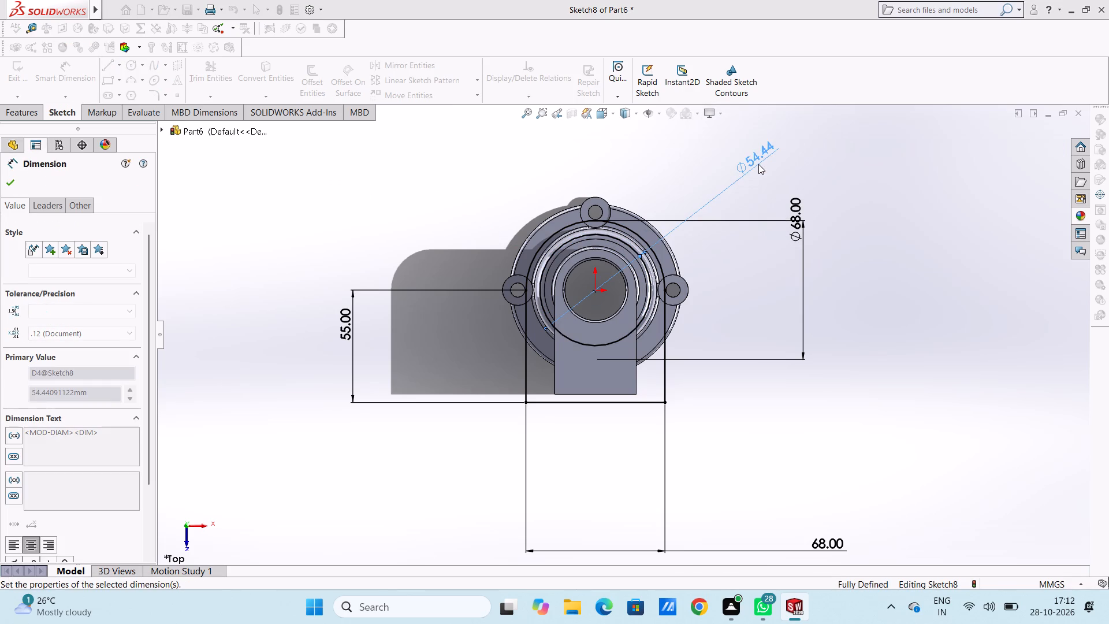
pyautogui.click(685, 156)
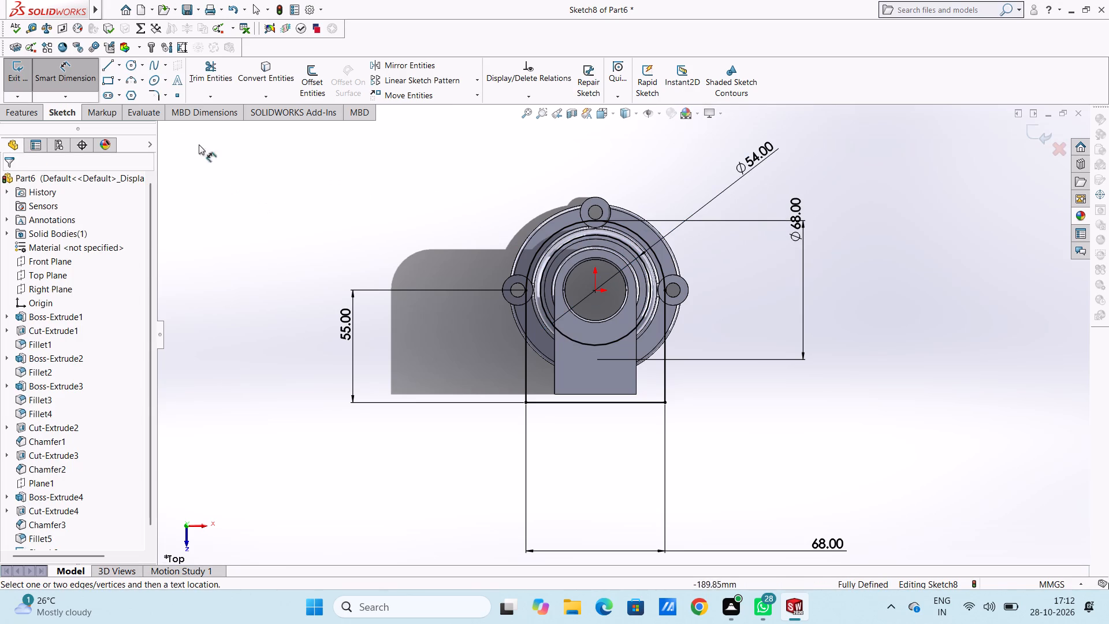
# Sketch a 54 mm wide, 55 mm long rectangle from the inner circle's horizontal quadrant point to the outer outline's end edge.
pyautogui.click(105, 75)
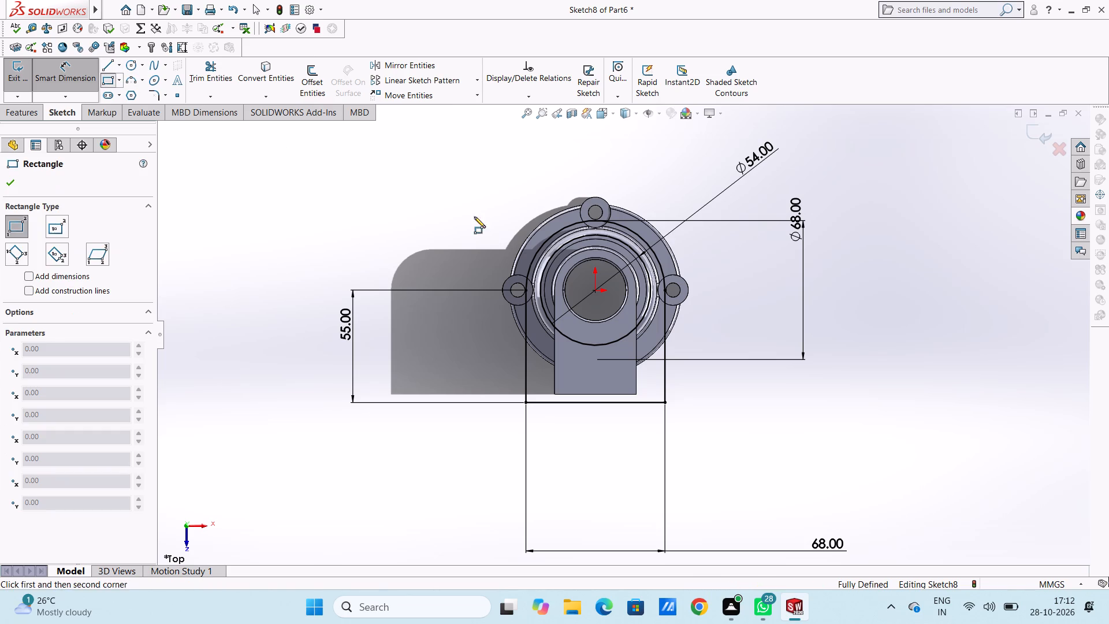
pyautogui.scroll(-4, 553, 317)
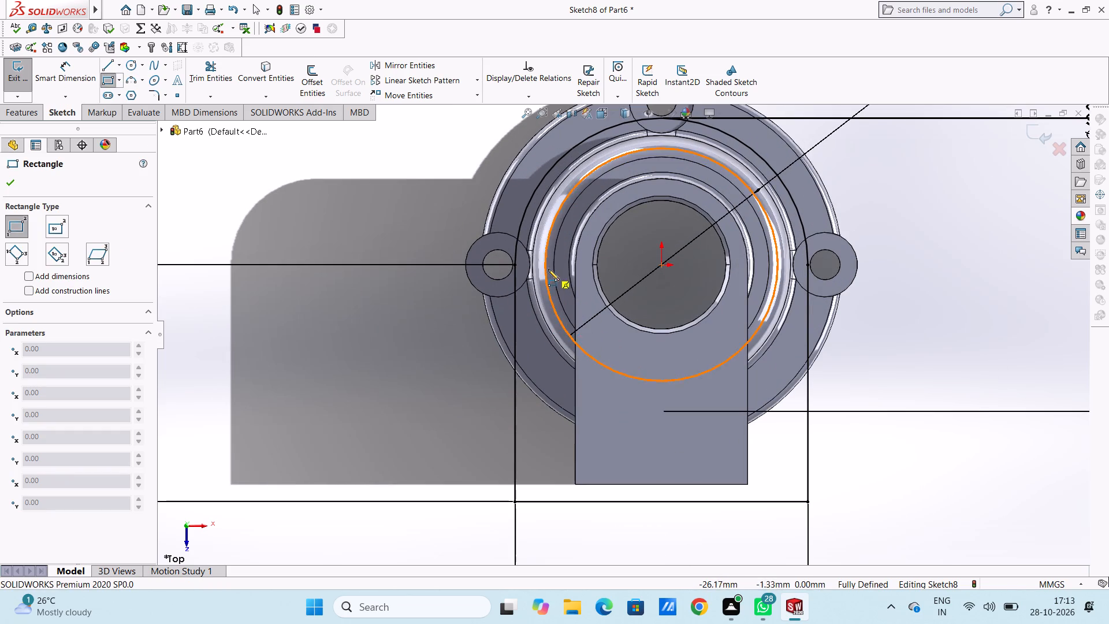
pyautogui.click(546, 264)
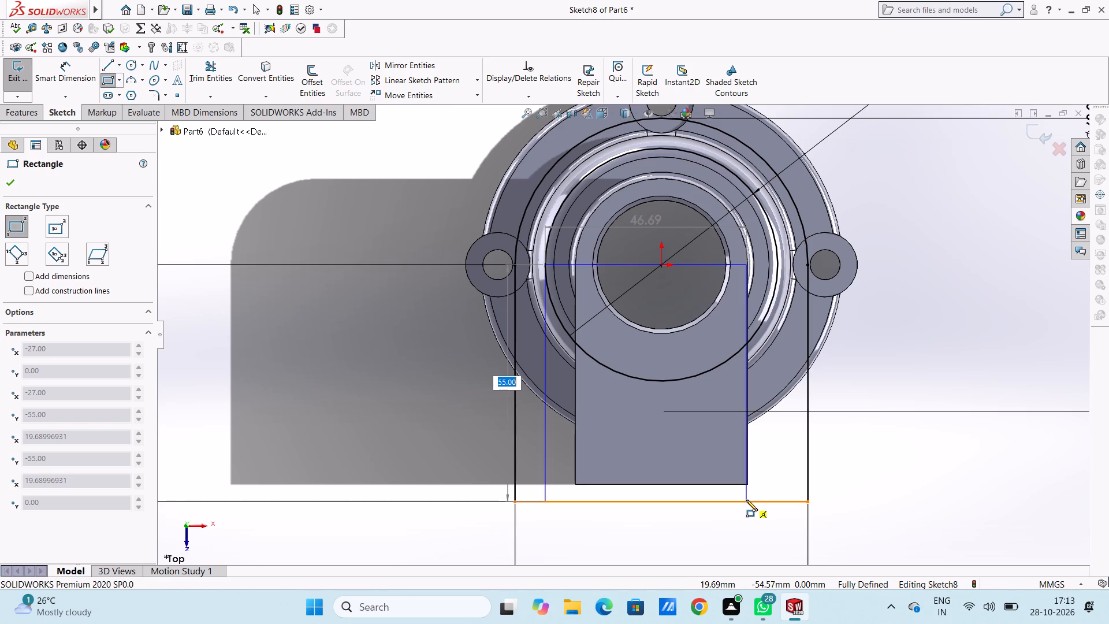
pyautogui.press('Return')
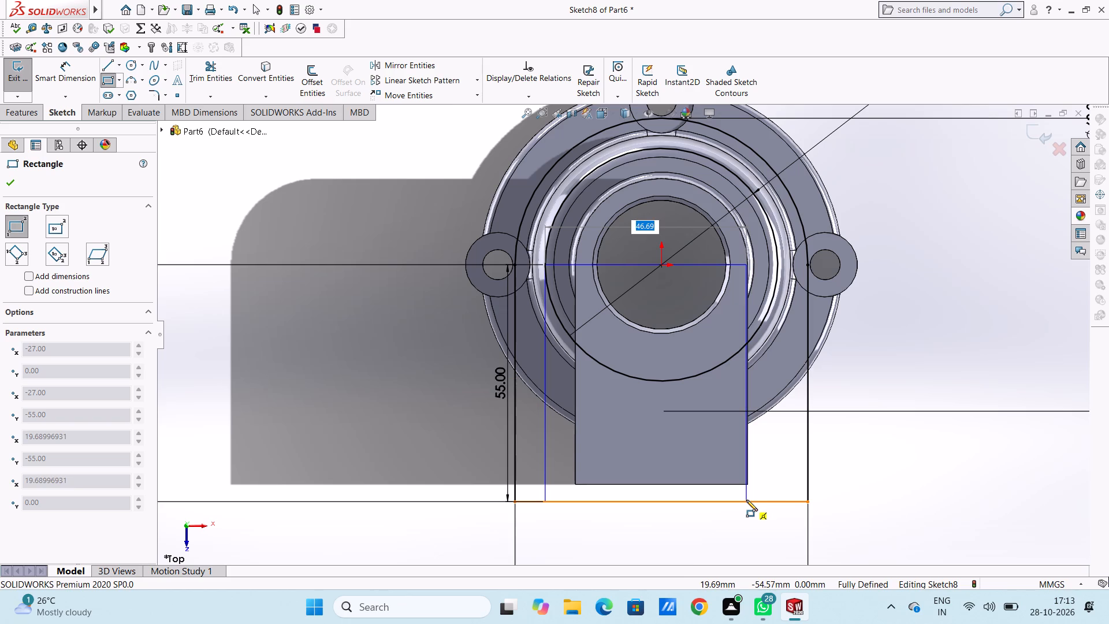
pyautogui.write('54')
pyautogui.press('Return')
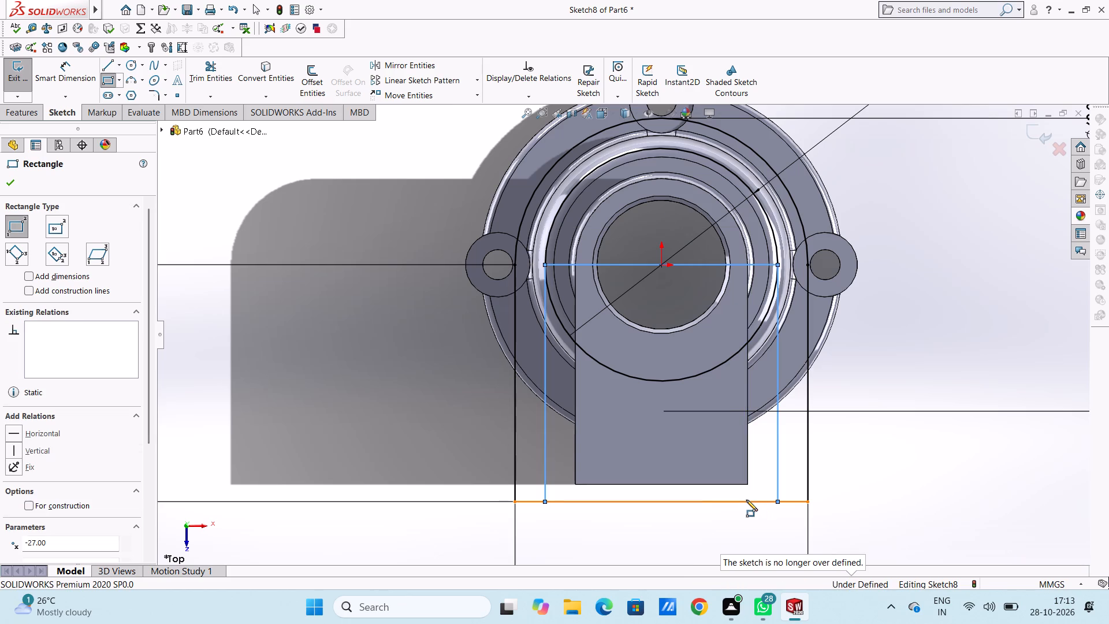
pyautogui.click(14, 180)
pyautogui.click(341, 216)
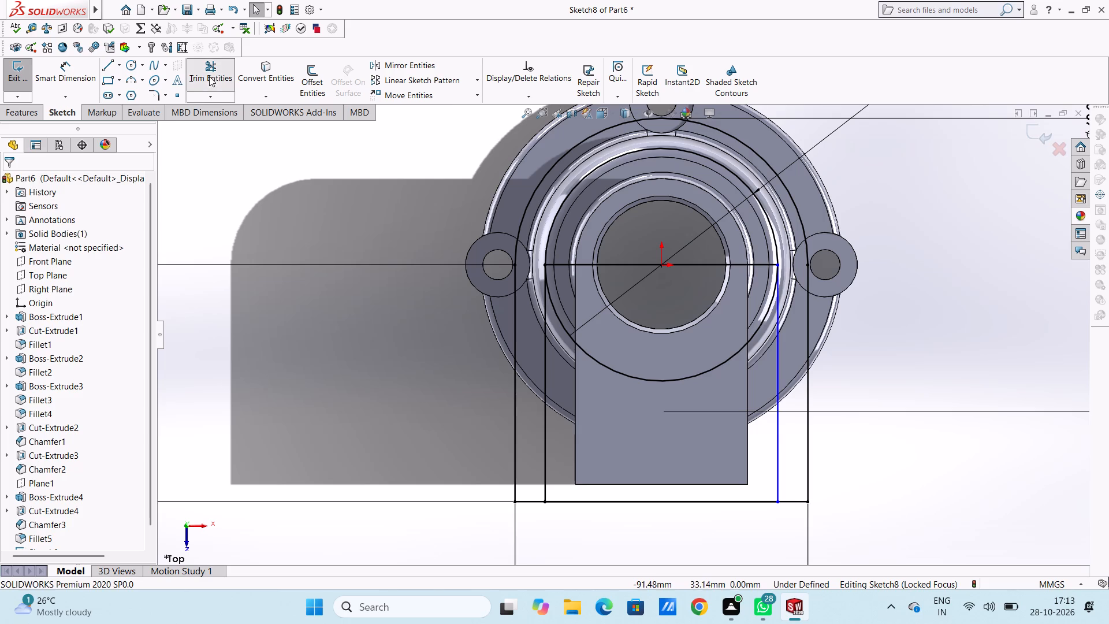
# Trim the inner rectangle's edge through the origin and the inner circle's lower half, leaving an inner U-shaped outline.
pyautogui.click(209, 76)
pyautogui.click(598, 264)
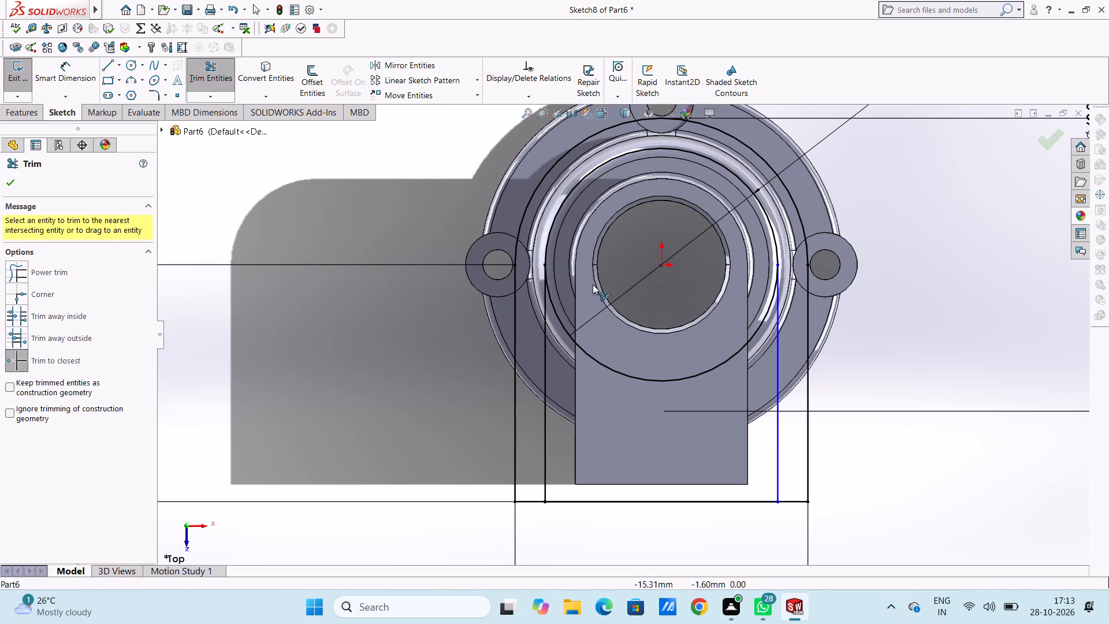
pyautogui.click(564, 320)
pyautogui.click(561, 325)
pyautogui.scroll(3, 494, 330)
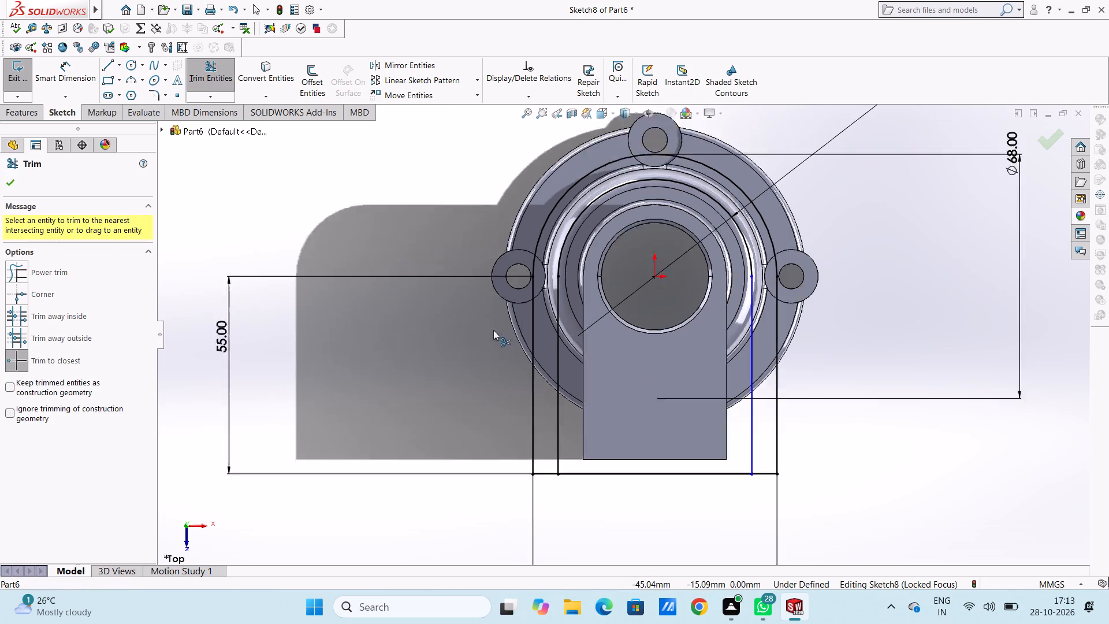
pyautogui.scroll(2, 493, 330)
pyautogui.click(19, 179)
pyautogui.click(13, 185)
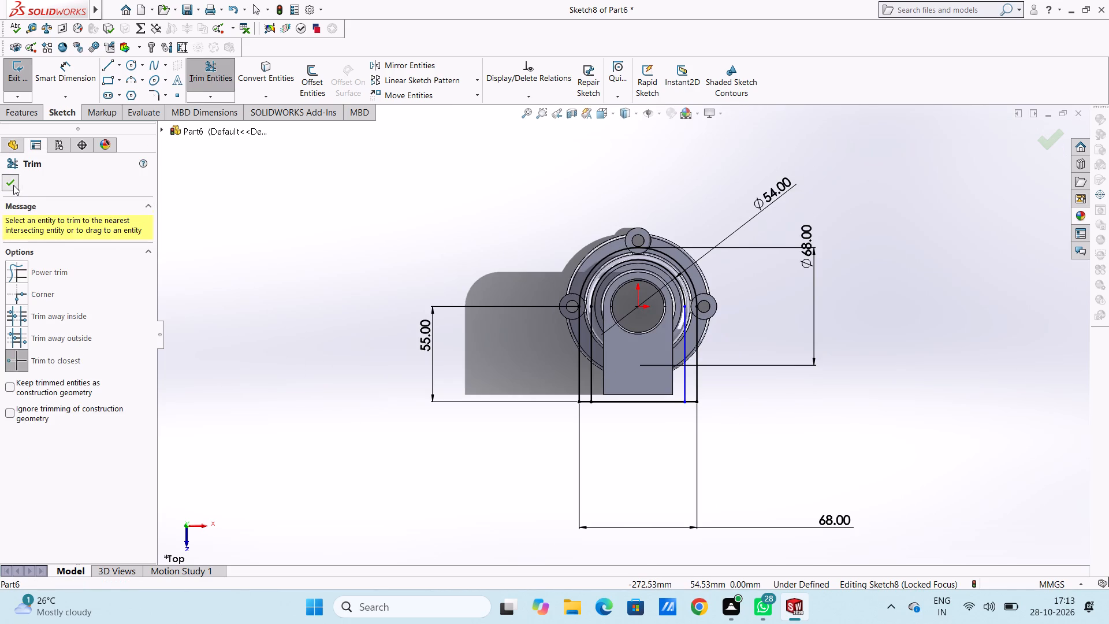
# Dimension the inner U's width as 54 mm between the lower endpoints of its two straight sides.
pyautogui.click(68, 80)
pyautogui.scroll(-3, 644, 410)
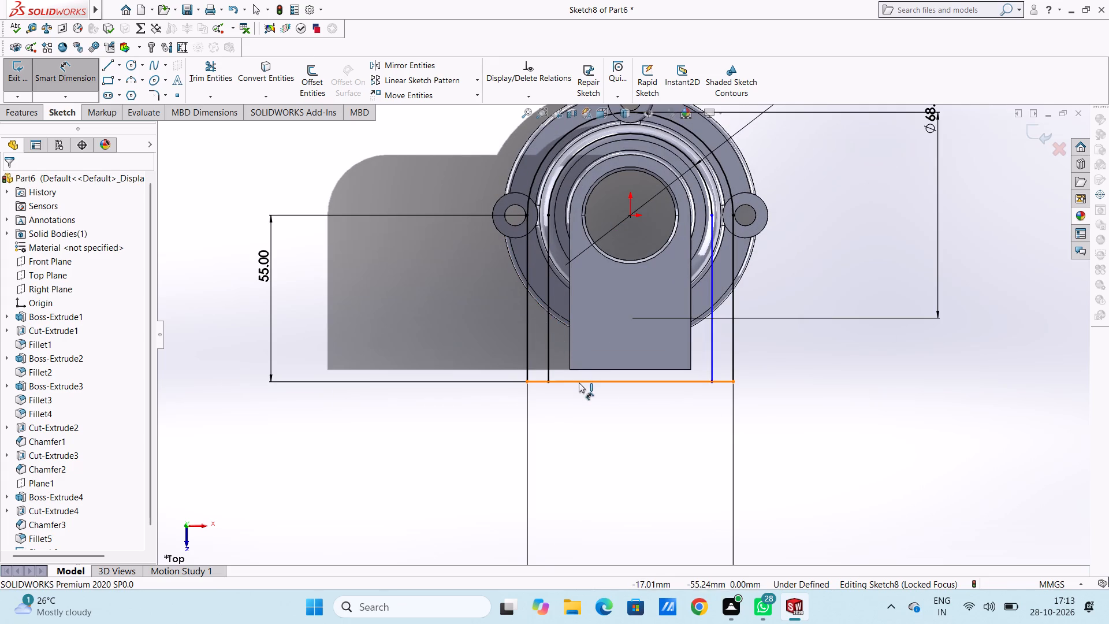
pyautogui.click(549, 383)
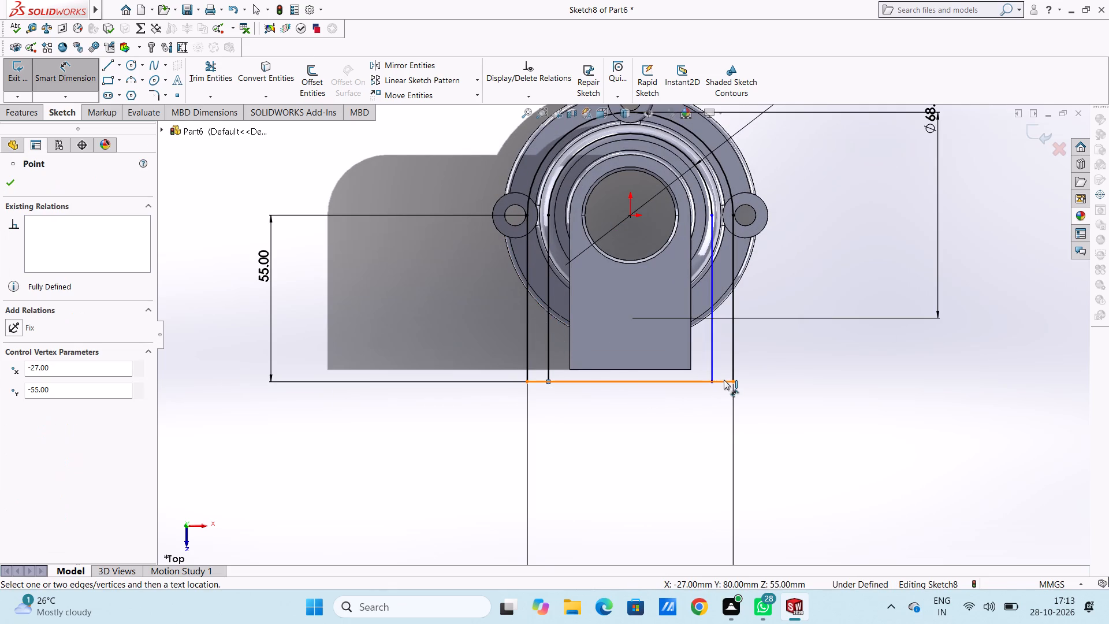
pyautogui.click(710, 382)
pyautogui.scroll(6, 686, 436)
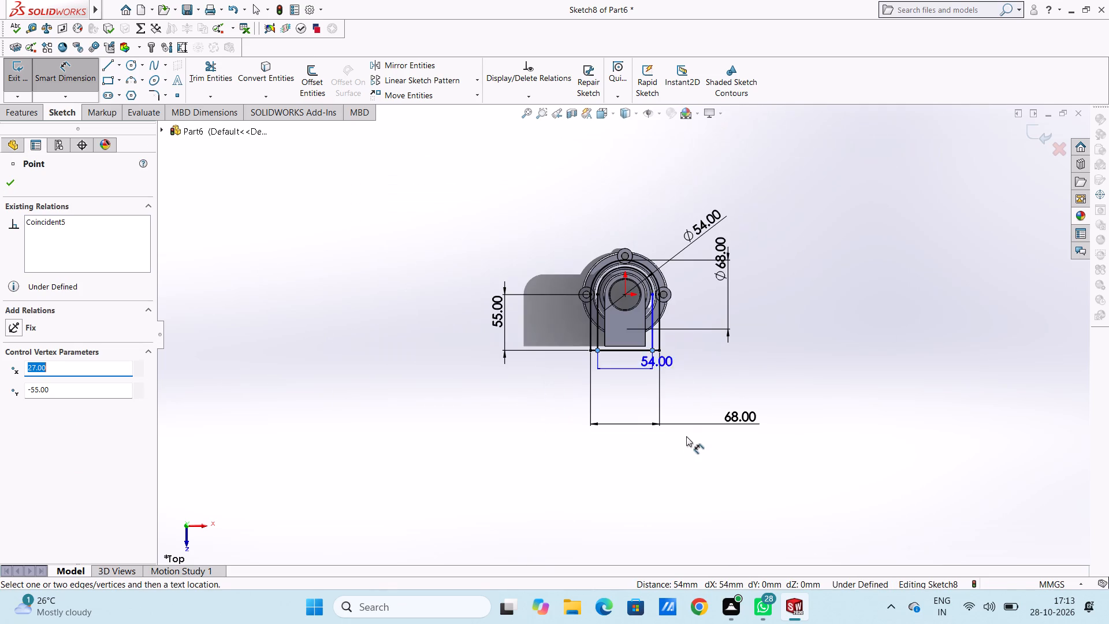
pyautogui.click(532, 467)
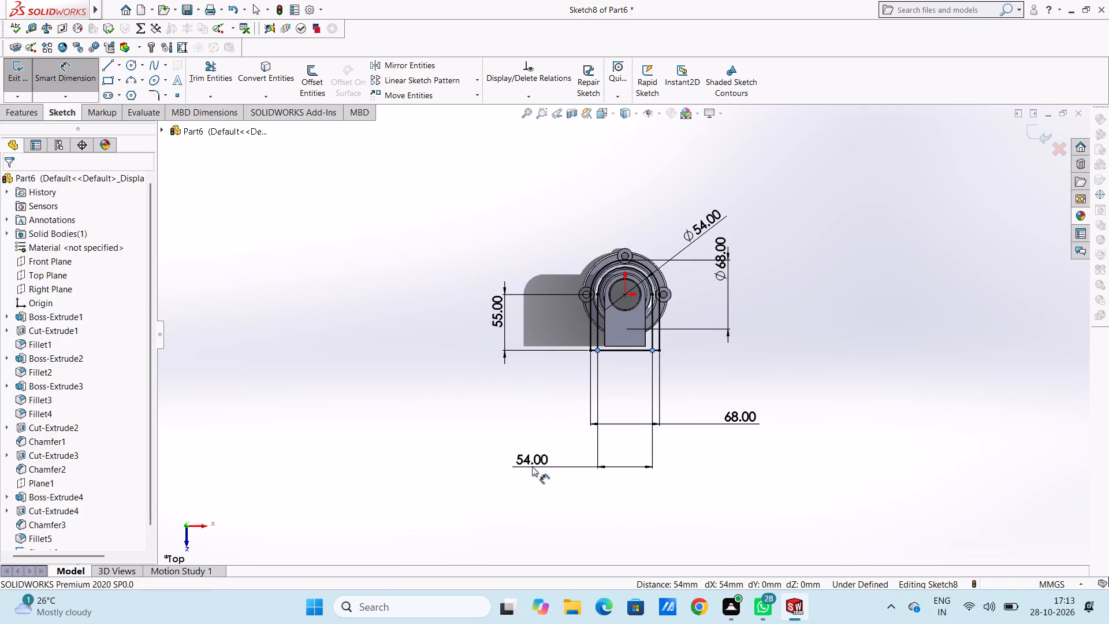
pyautogui.click(480, 448)
pyautogui.click(447, 422)
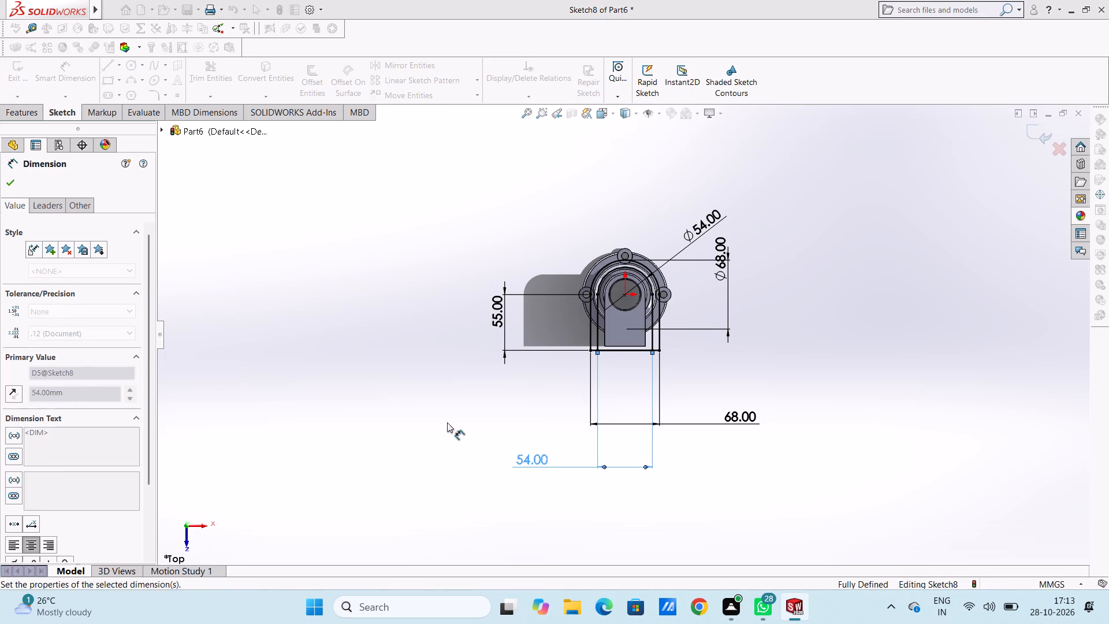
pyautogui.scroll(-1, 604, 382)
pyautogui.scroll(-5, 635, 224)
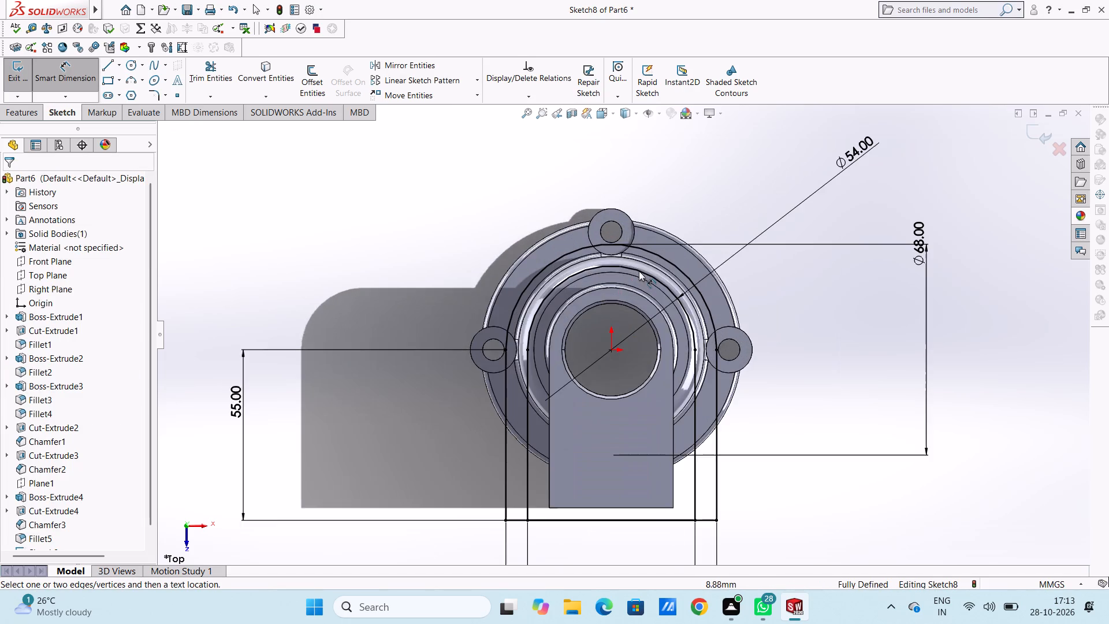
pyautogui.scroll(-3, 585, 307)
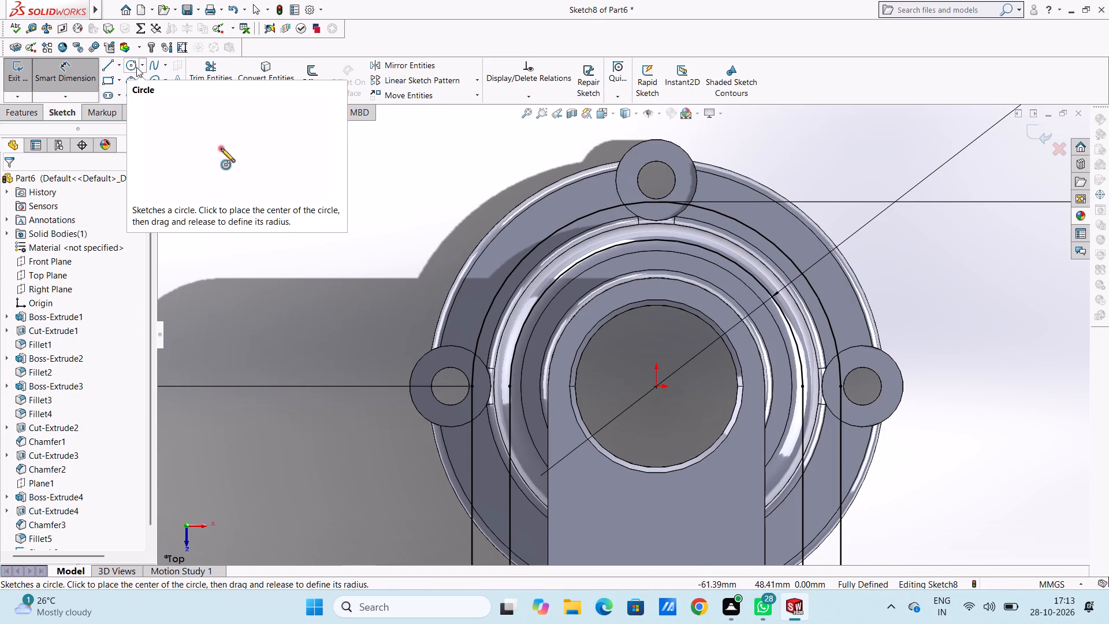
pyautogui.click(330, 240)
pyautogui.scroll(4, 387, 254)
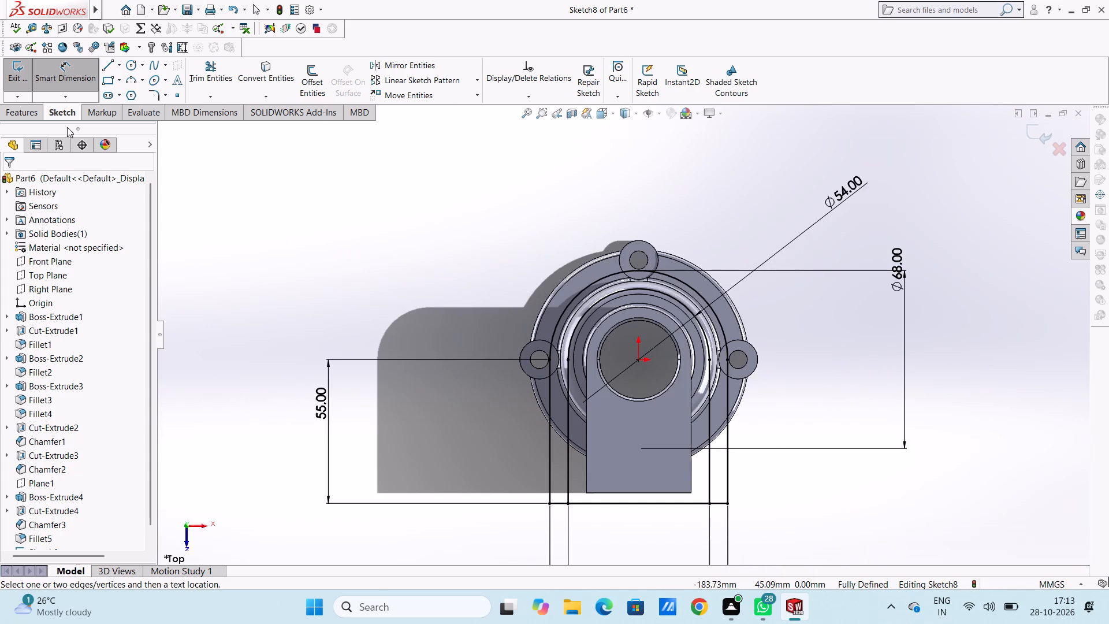
# Sketch four circles about 7 to 9 mm in diameter centred on the inner U's straight sides, about 15 mm and 40 mm below the origin.
pyautogui.click(62, 73)
pyautogui.scroll(-2, 622, 371)
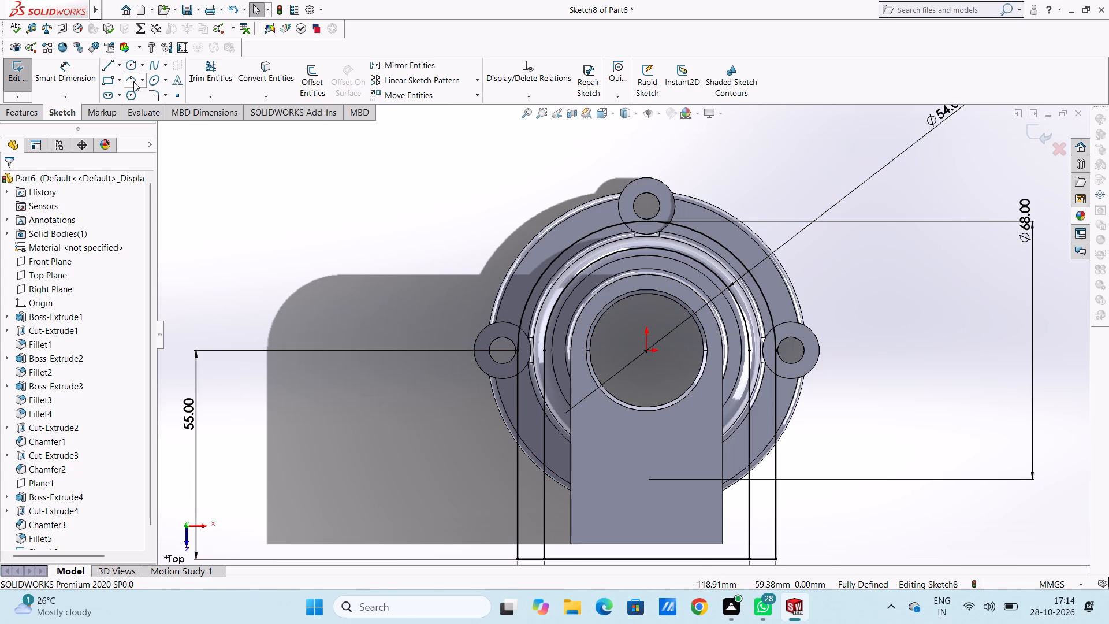
pyautogui.click(132, 64)
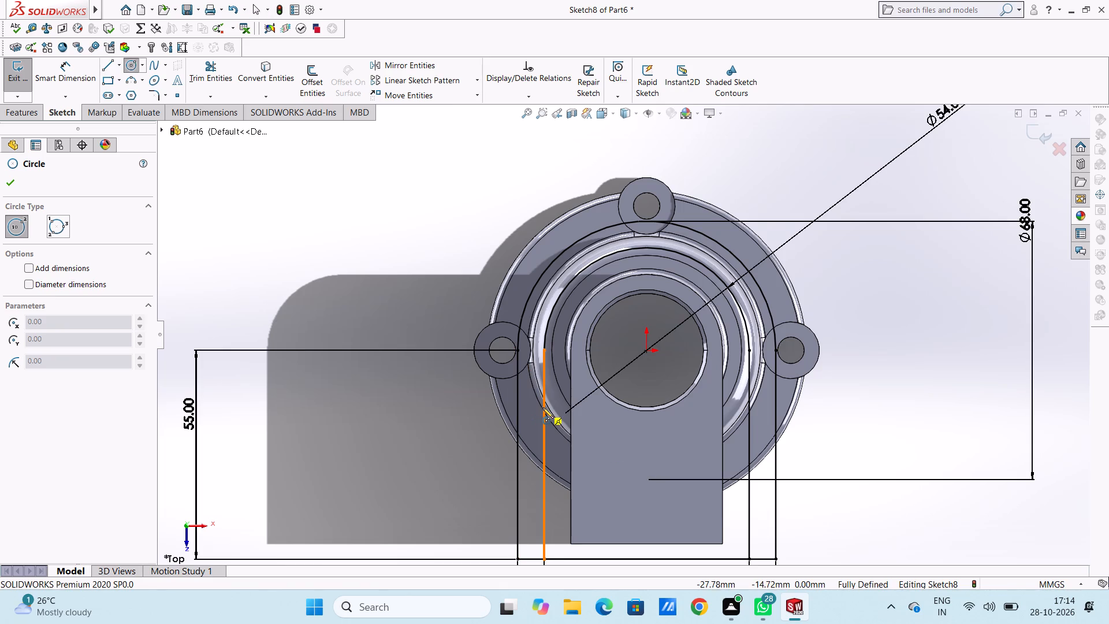
pyautogui.click(544, 407)
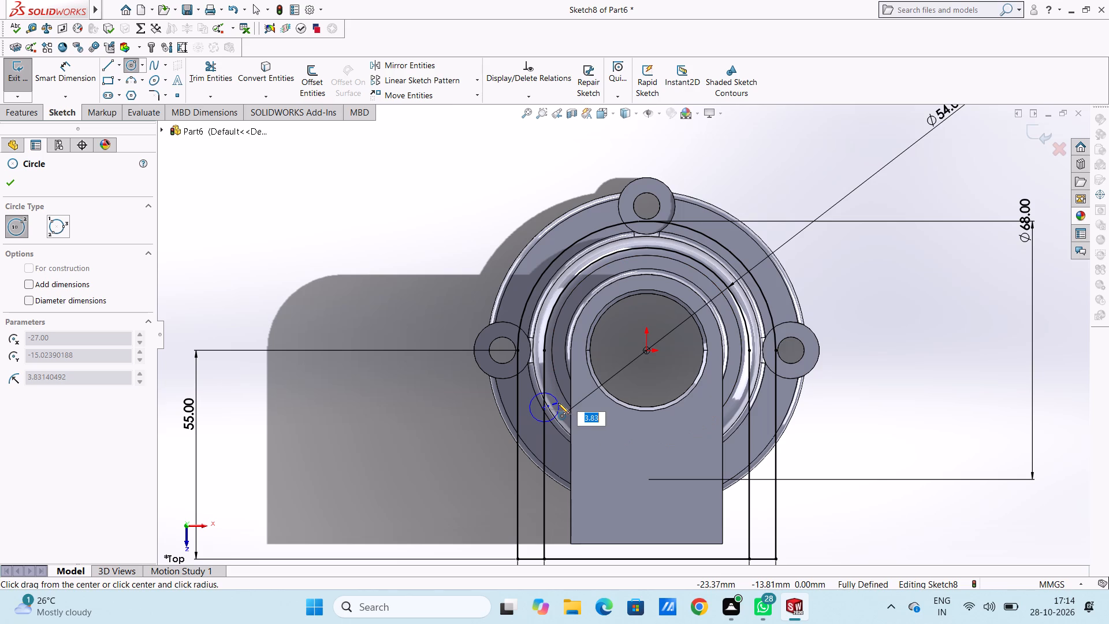
pyautogui.click(557, 405)
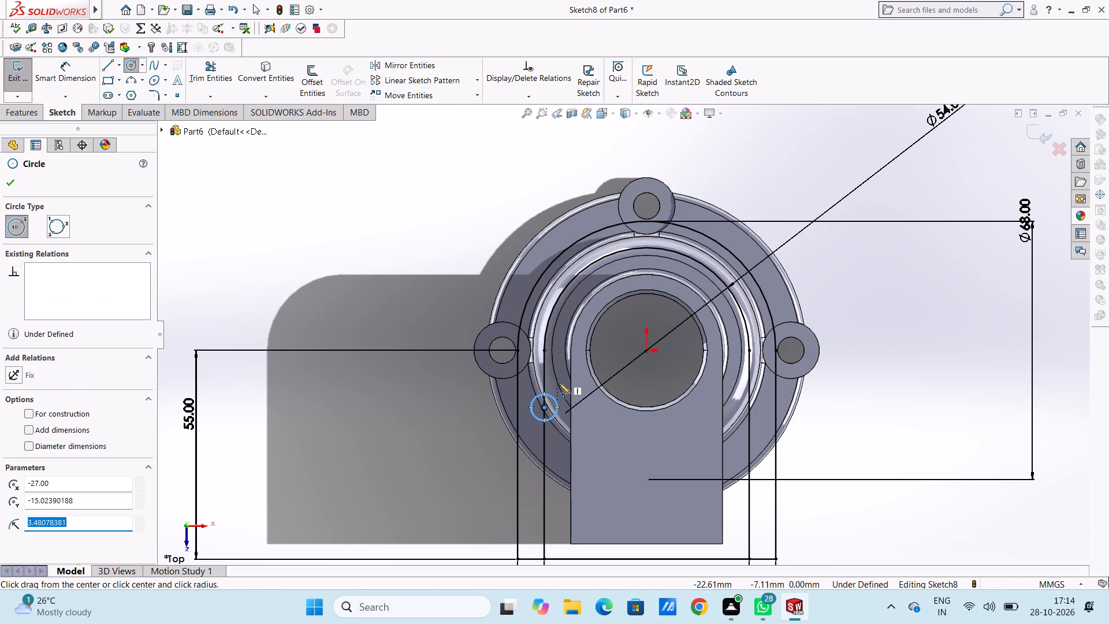
pyautogui.scroll(4, 556, 416)
pyautogui.scroll(-3, 575, 424)
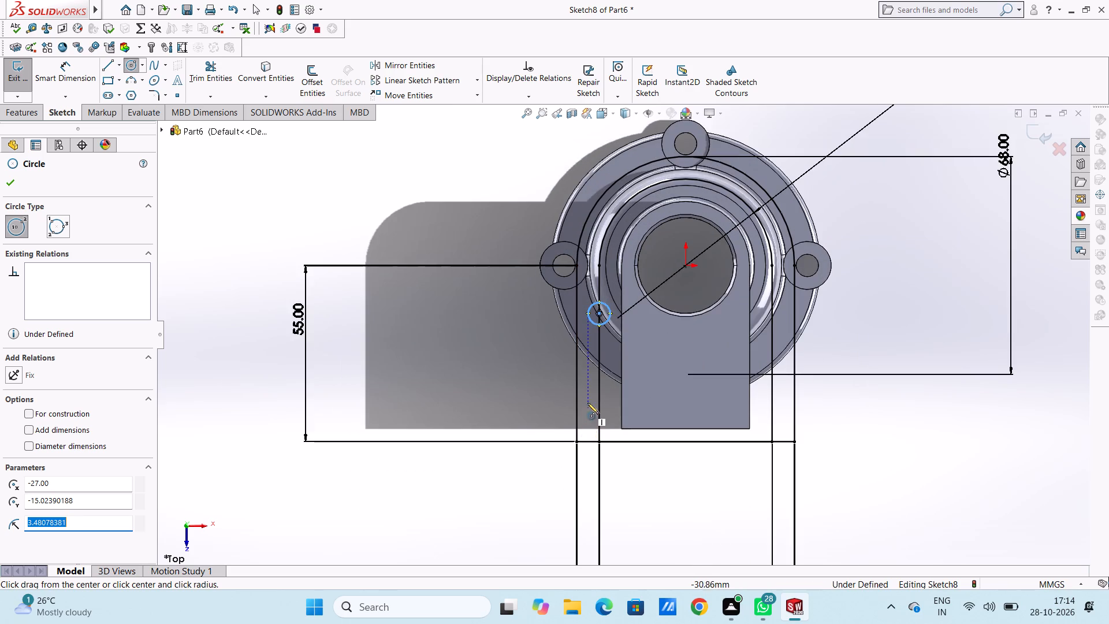
pyautogui.click(599, 393)
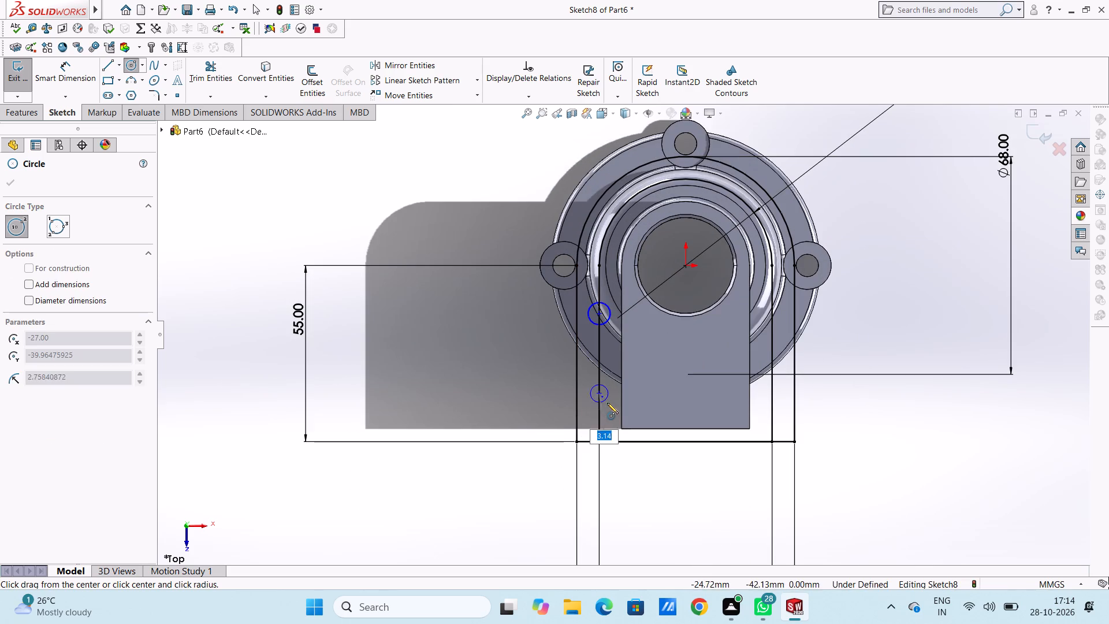
pyautogui.click(608, 404)
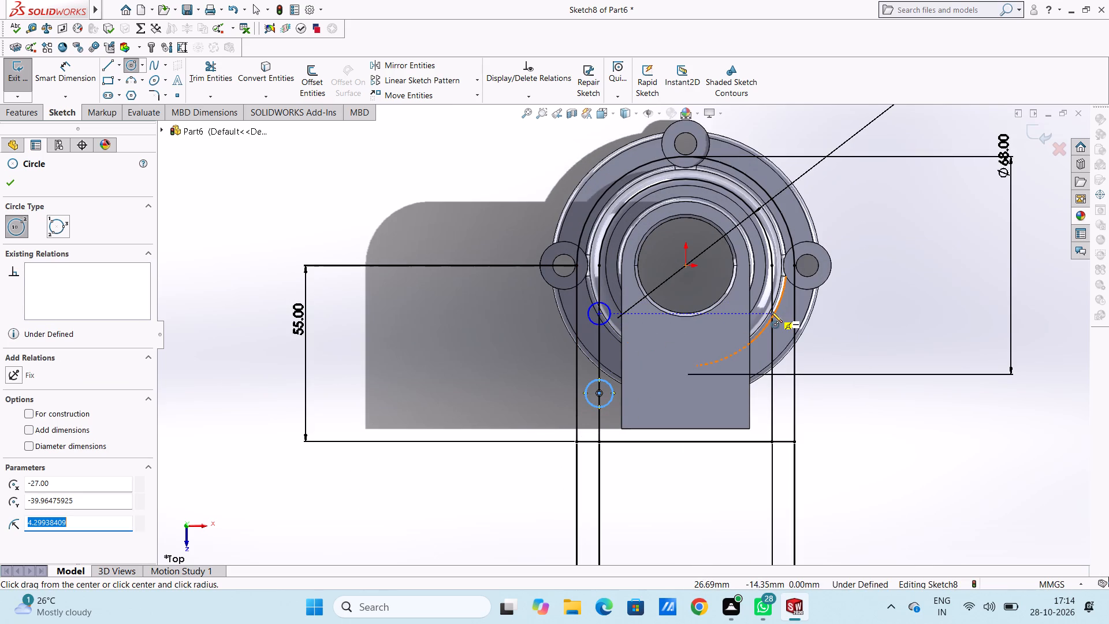
pyautogui.click(771, 311)
pyautogui.click(781, 324)
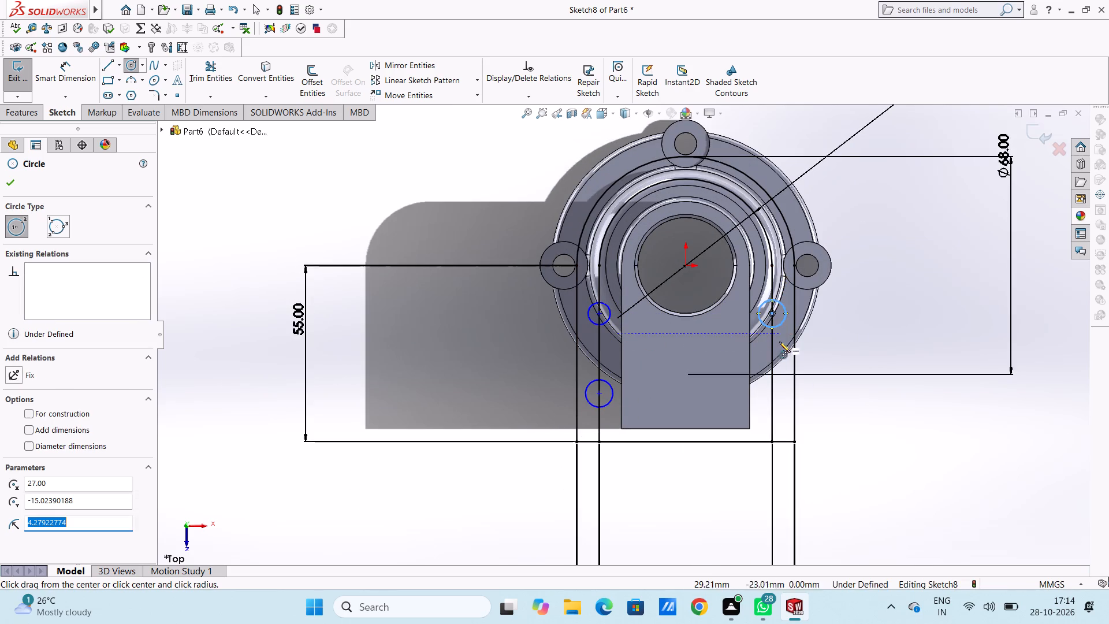
pyautogui.click(772, 394)
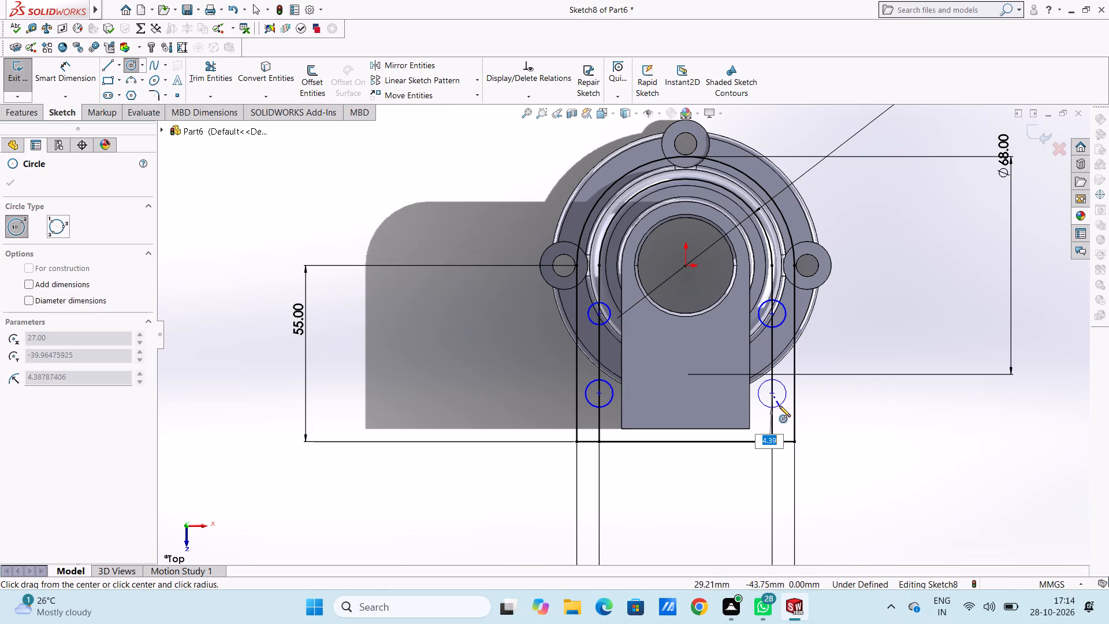
pyautogui.click(779, 406)
pyautogui.click(12, 184)
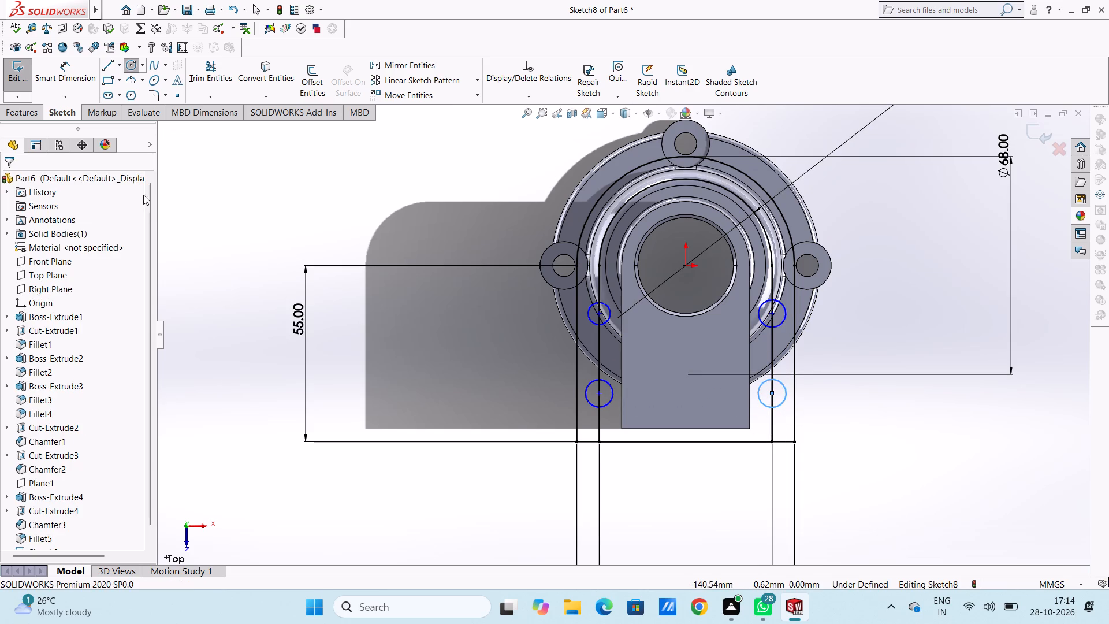
# Dimension the diameters of the two small circles on the inner U's left side as 7 mm each.
pyautogui.click(70, 77)
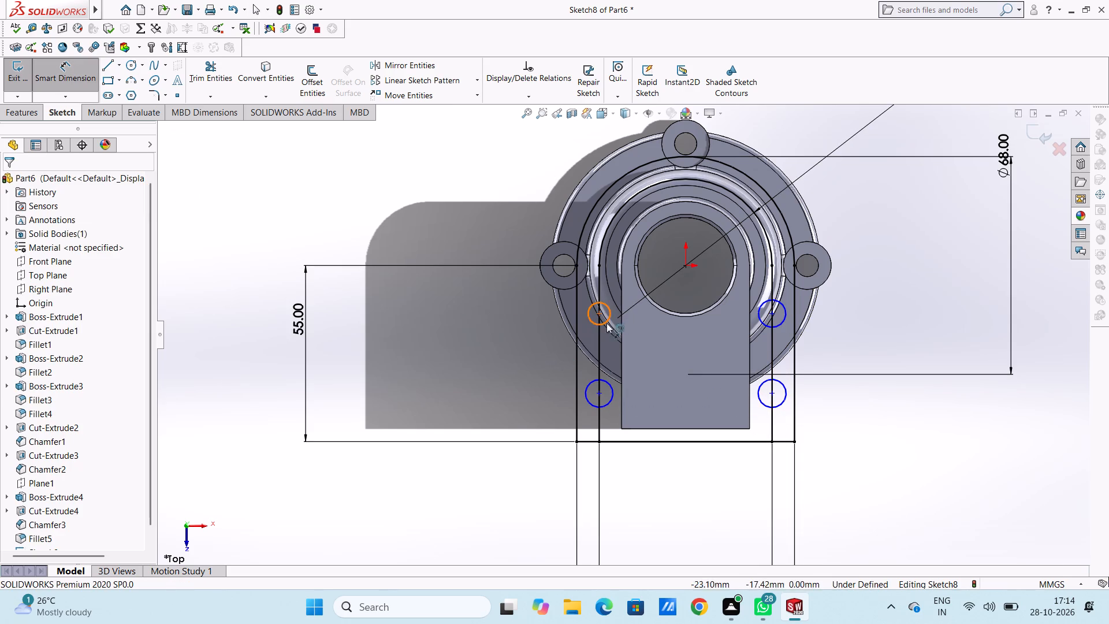
pyautogui.click(592, 321)
pyautogui.click(240, 427)
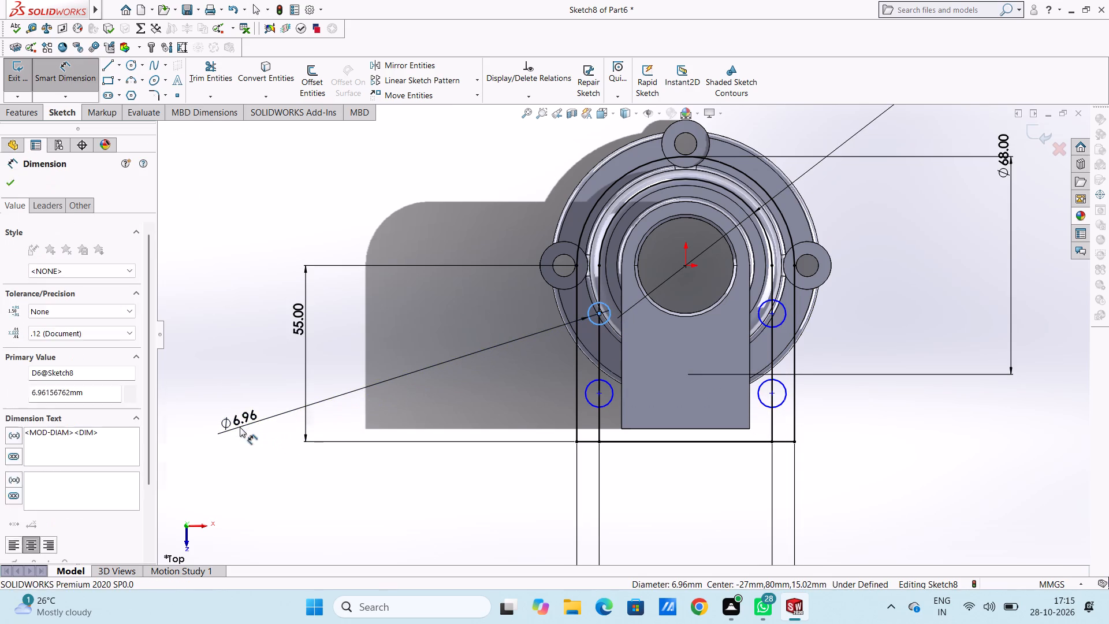
pyautogui.press('7')
pyautogui.press('Return')
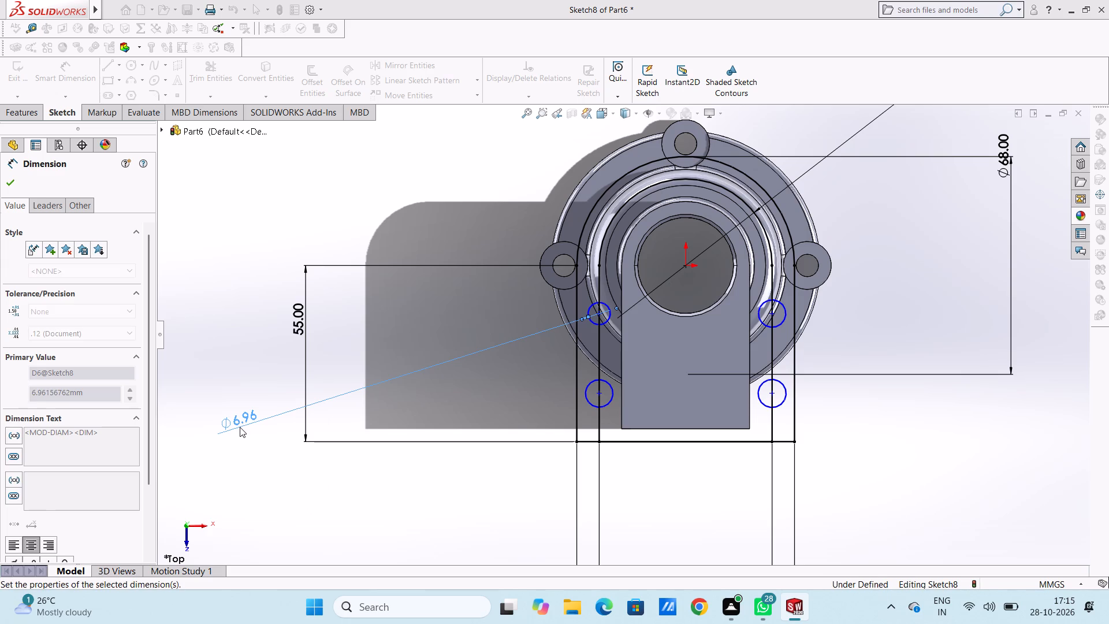
pyautogui.click(381, 334)
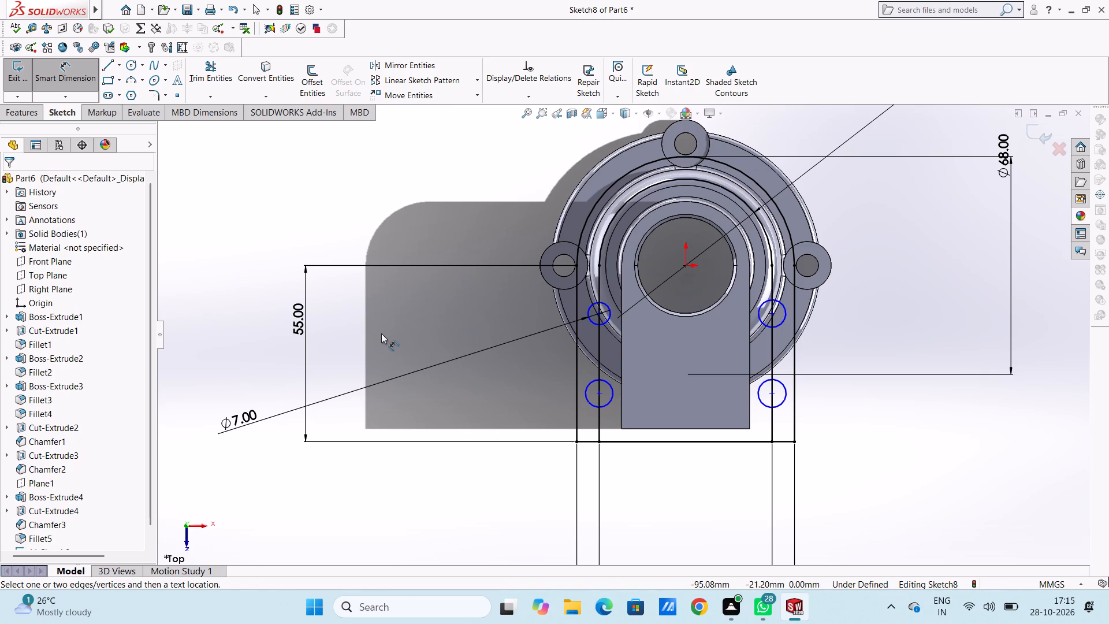
pyautogui.click(592, 407)
pyautogui.click(310, 504)
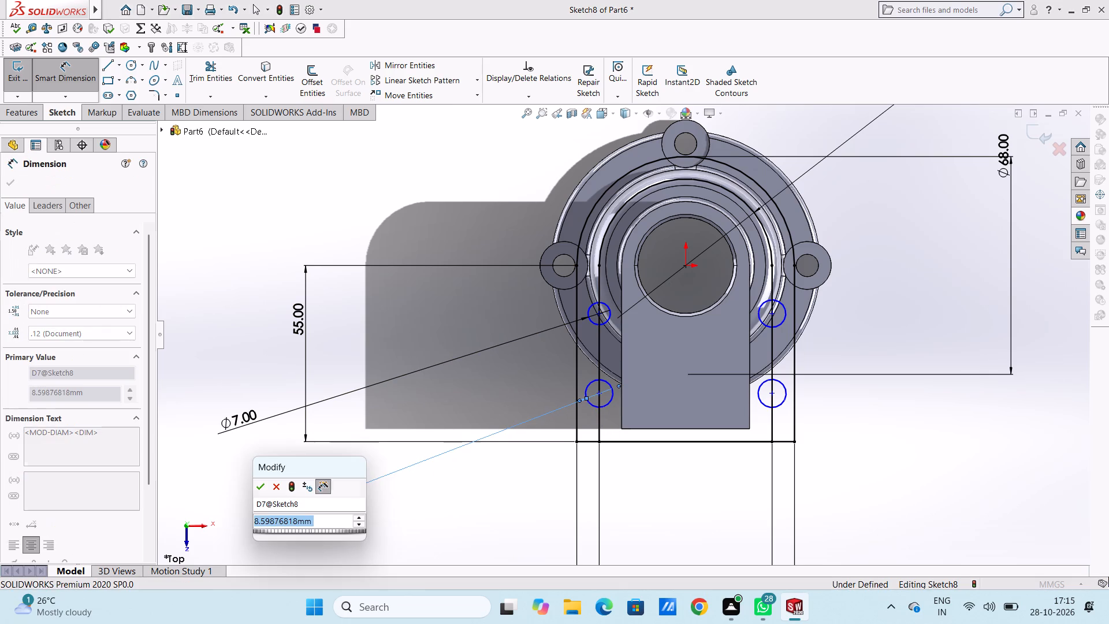
pyautogui.press('7')
pyautogui.press('Return')
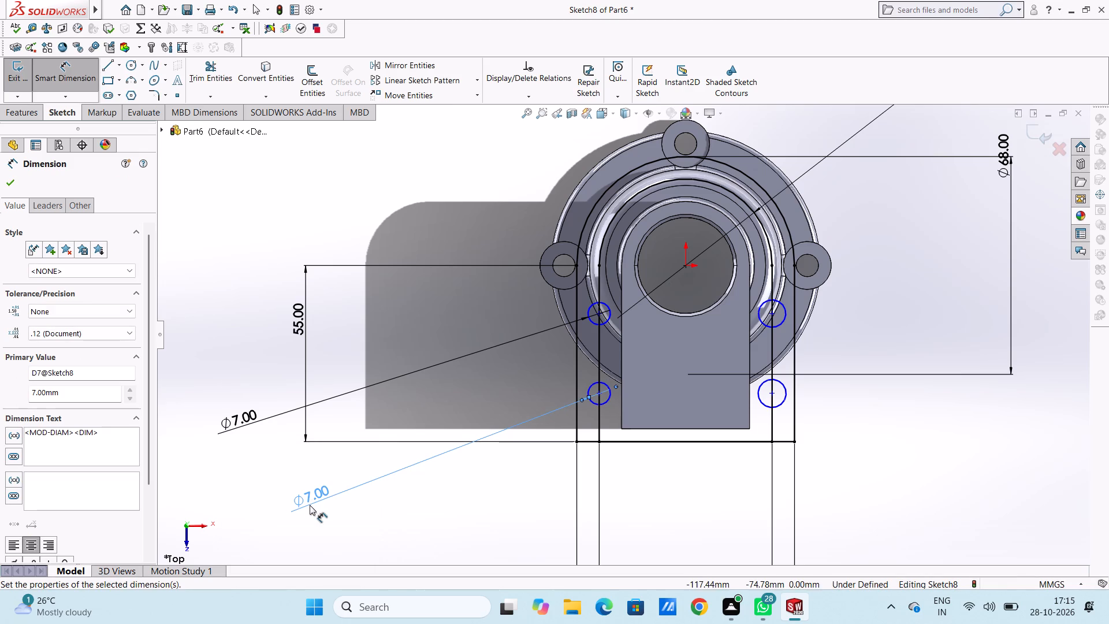
pyautogui.click(439, 294)
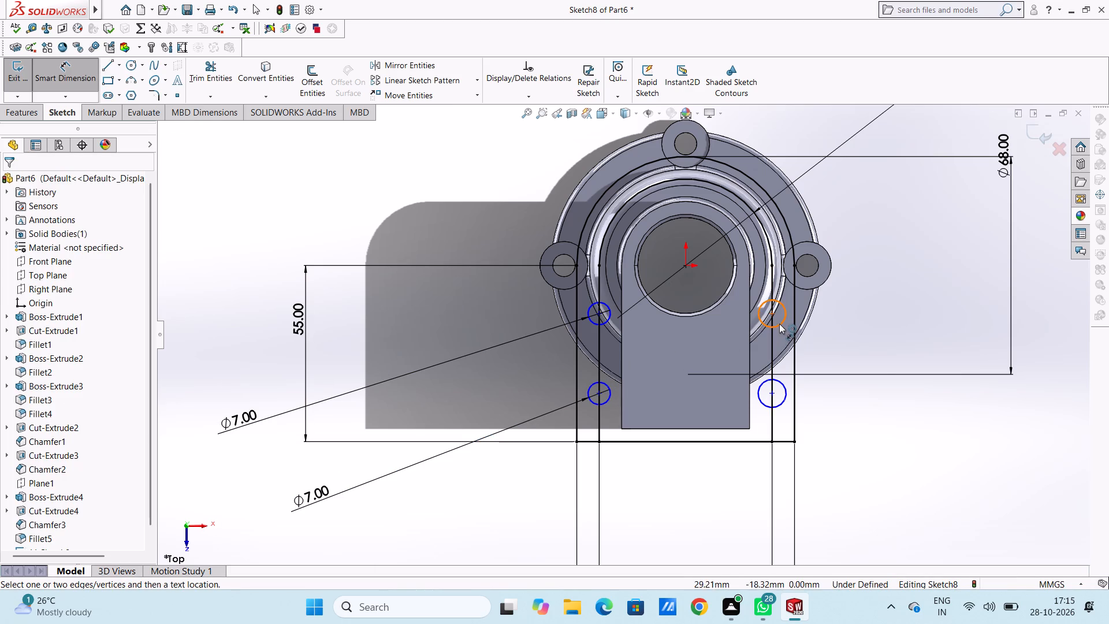
# Dimension the diameters of the two small circles on the inner U's right side as 7 mm each.
pyautogui.click(779, 324)
pyautogui.click(1013, 446)
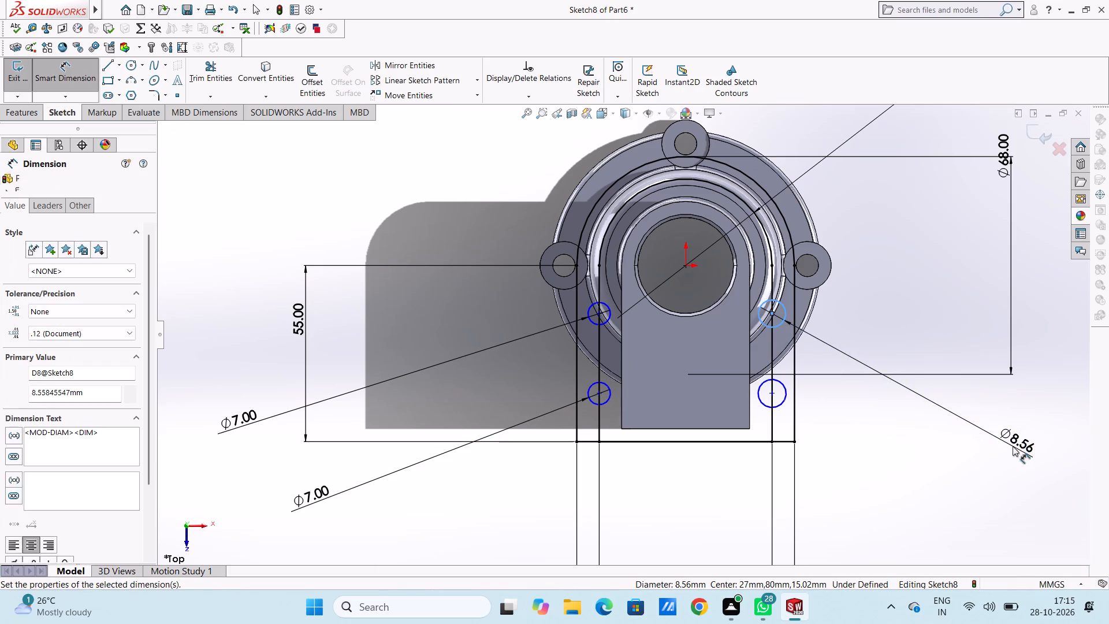
pyautogui.press('7')
pyautogui.press('Return')
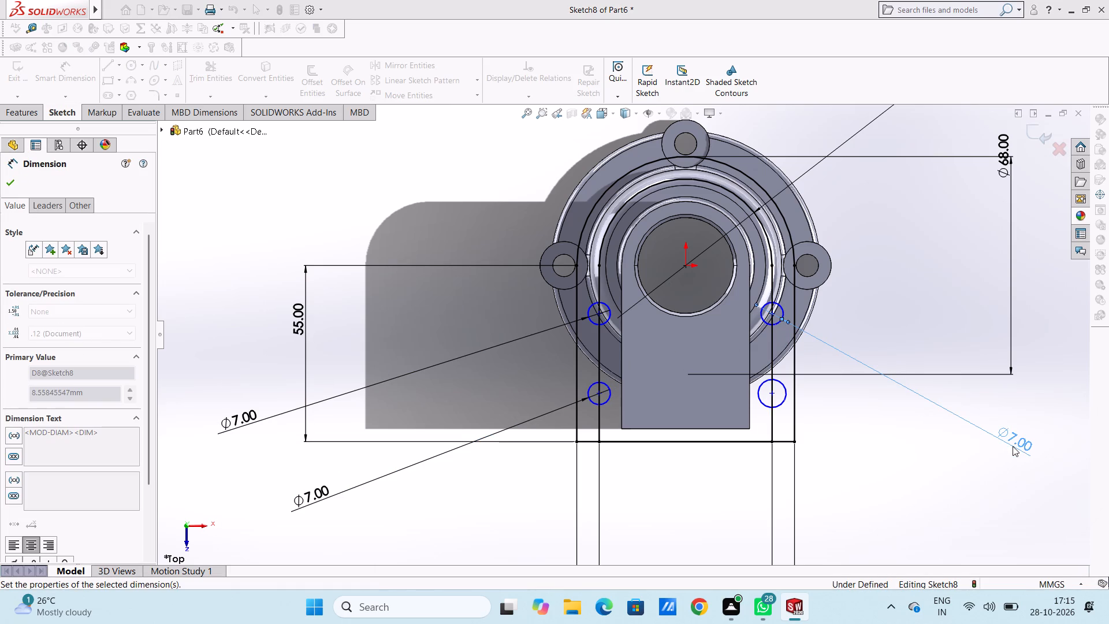
pyautogui.click(900, 458)
pyautogui.click(781, 396)
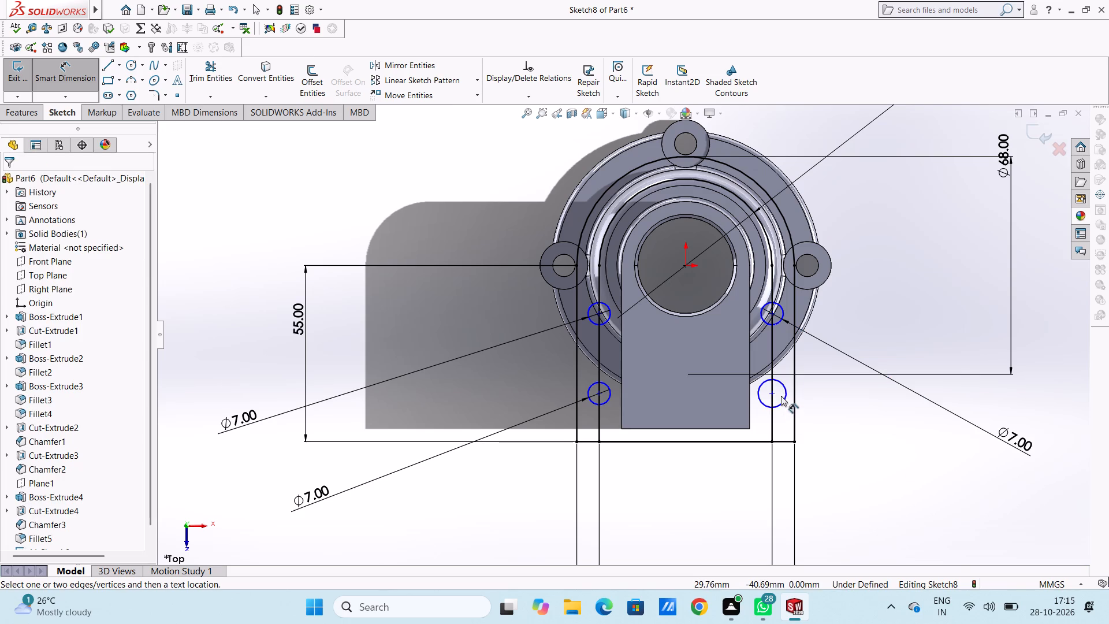
pyautogui.click(786, 389)
pyautogui.click(1028, 265)
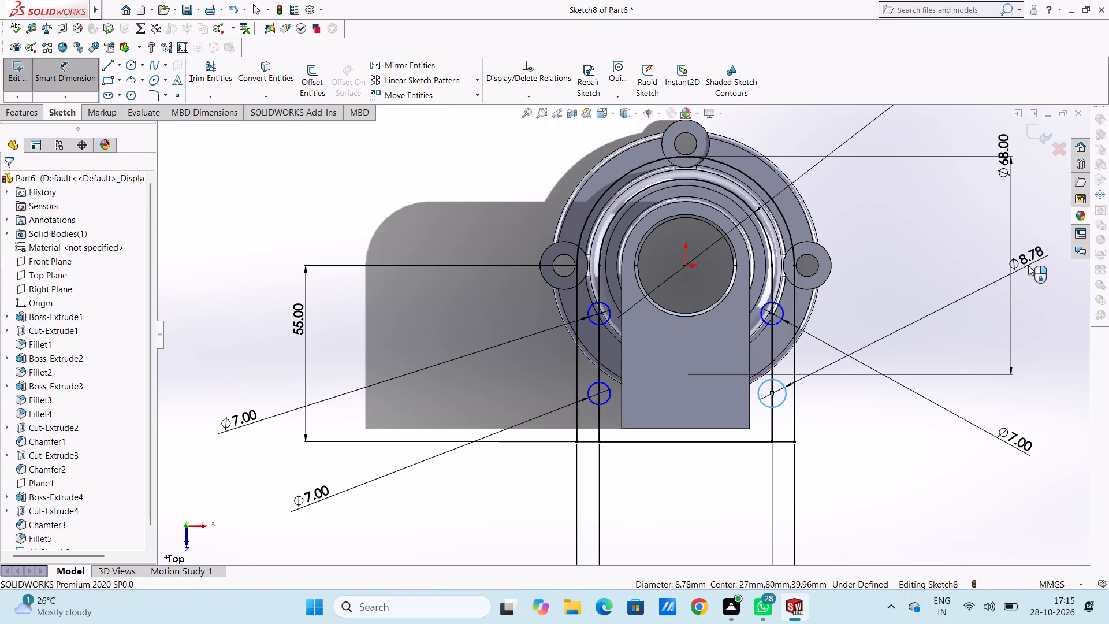
pyautogui.press('7')
pyautogui.press('Return')
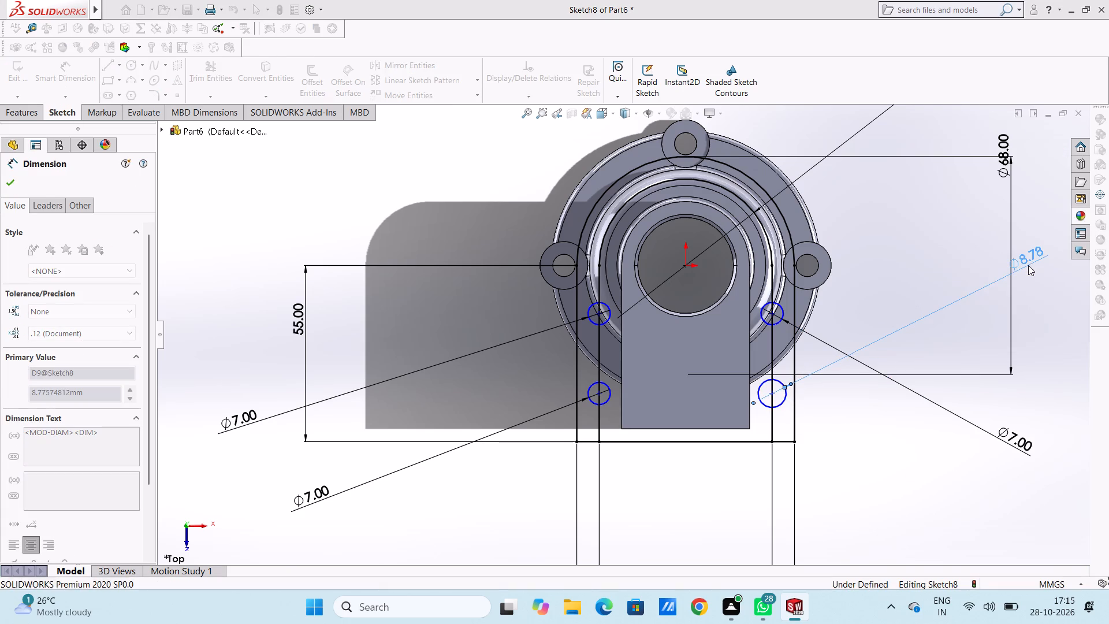
pyautogui.click(892, 302)
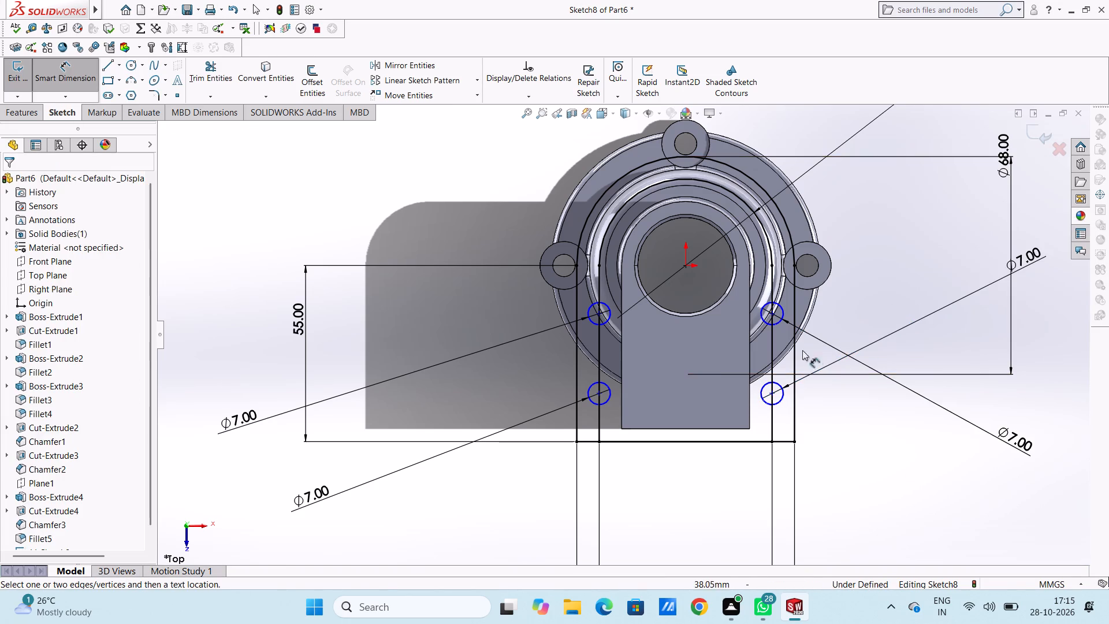
# Dimension the upper-left small circle's centre 12 mm vertically from the left endpoint of the outer U's arc.
pyautogui.scroll(3, 654, 367)
pyautogui.scroll(-3, 635, 339)
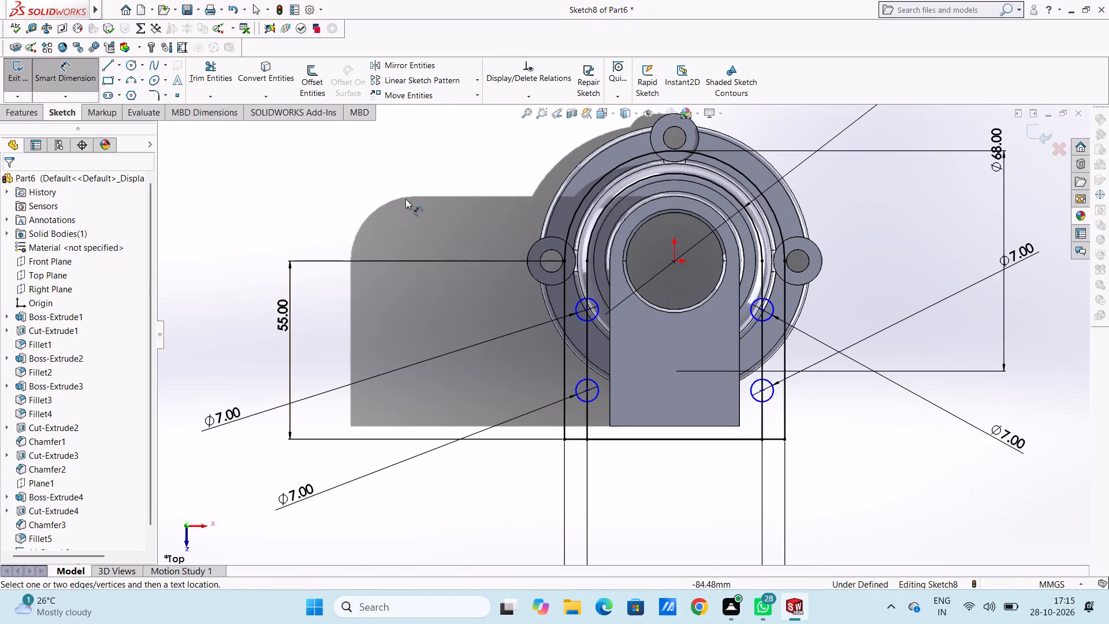
pyautogui.click(563, 262)
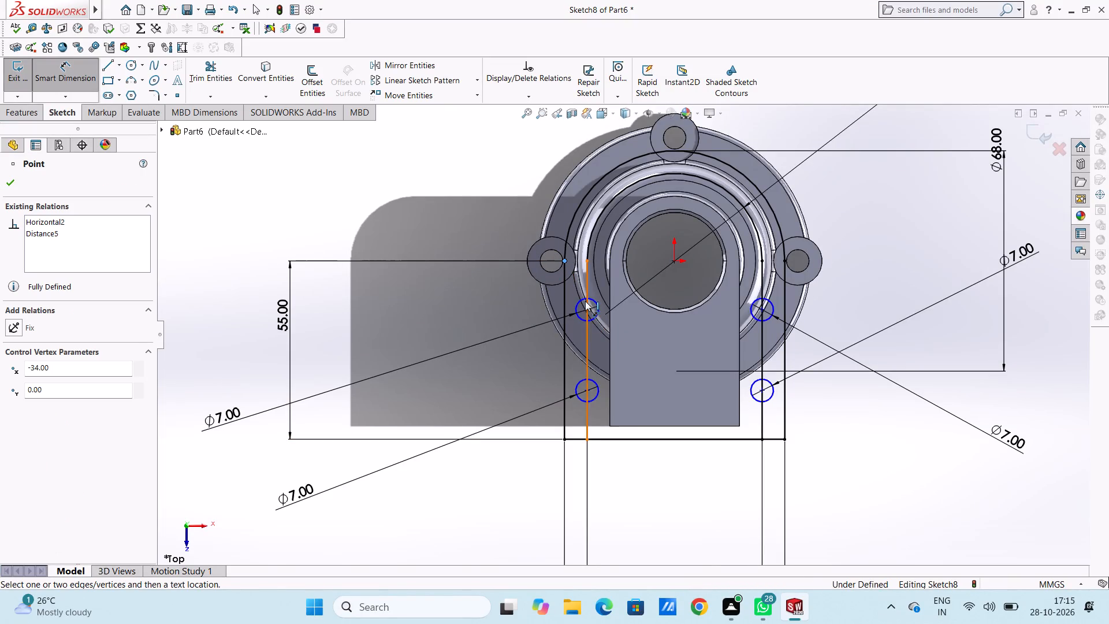
pyautogui.click(587, 309)
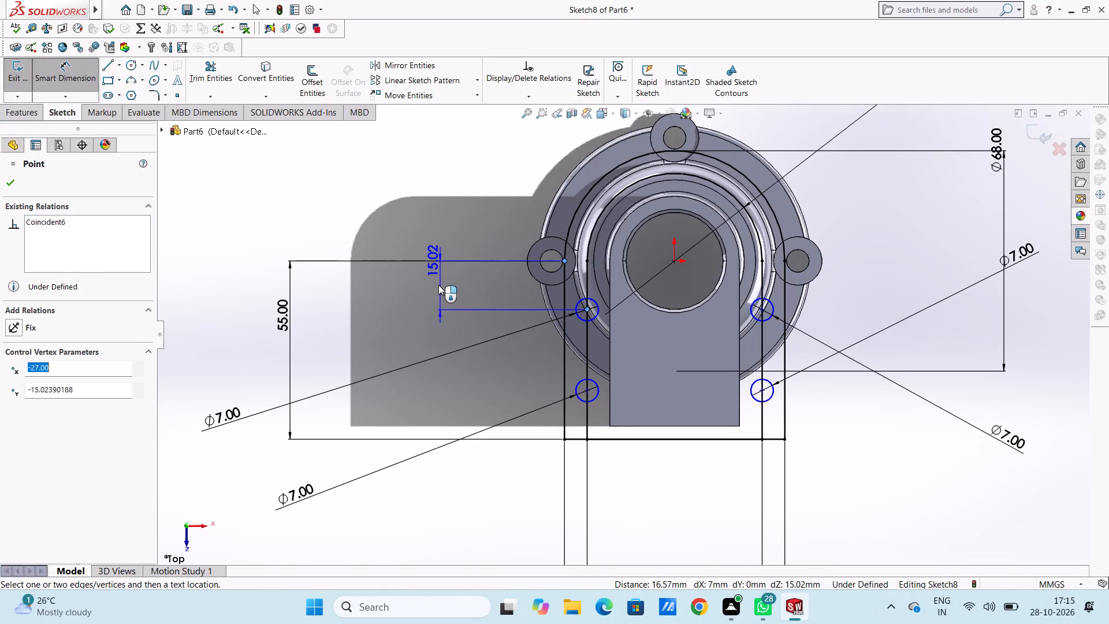
pyautogui.click(438, 284)
pyautogui.write('12')
pyautogui.press('Return')
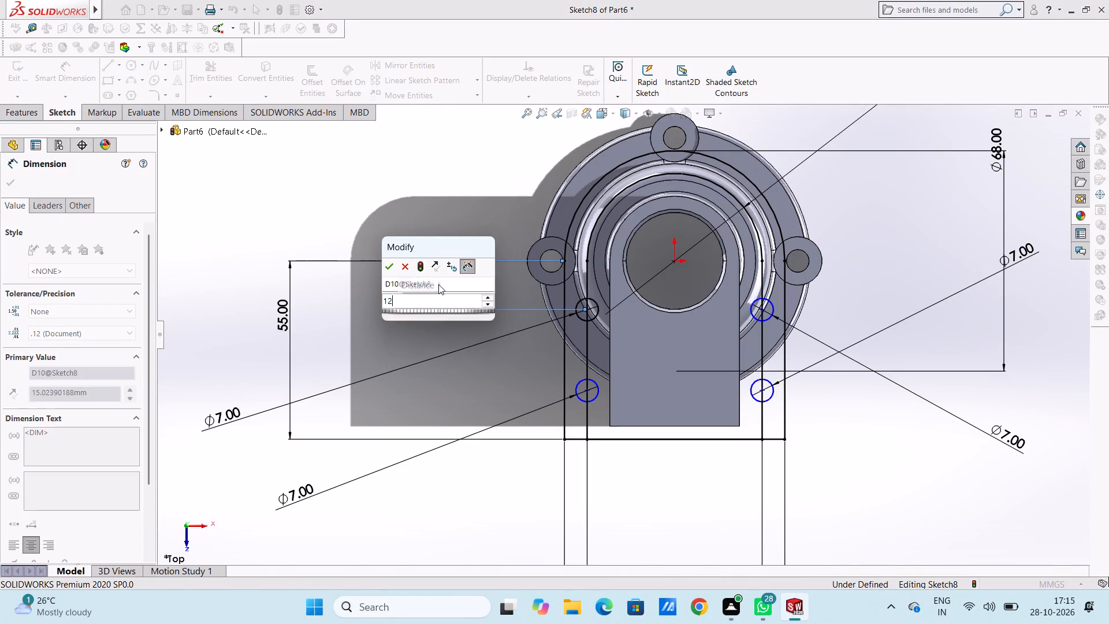
pyautogui.click(462, 209)
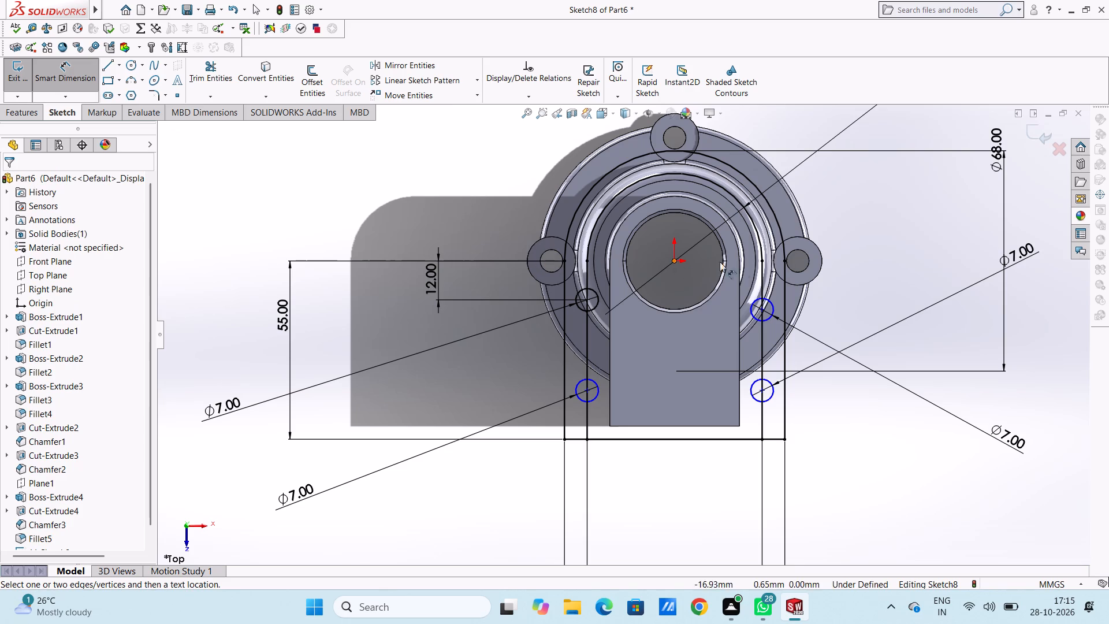
# Dimension the upper-right small circle's centre 12 mm vertically from the origin.
pyautogui.click(672, 258)
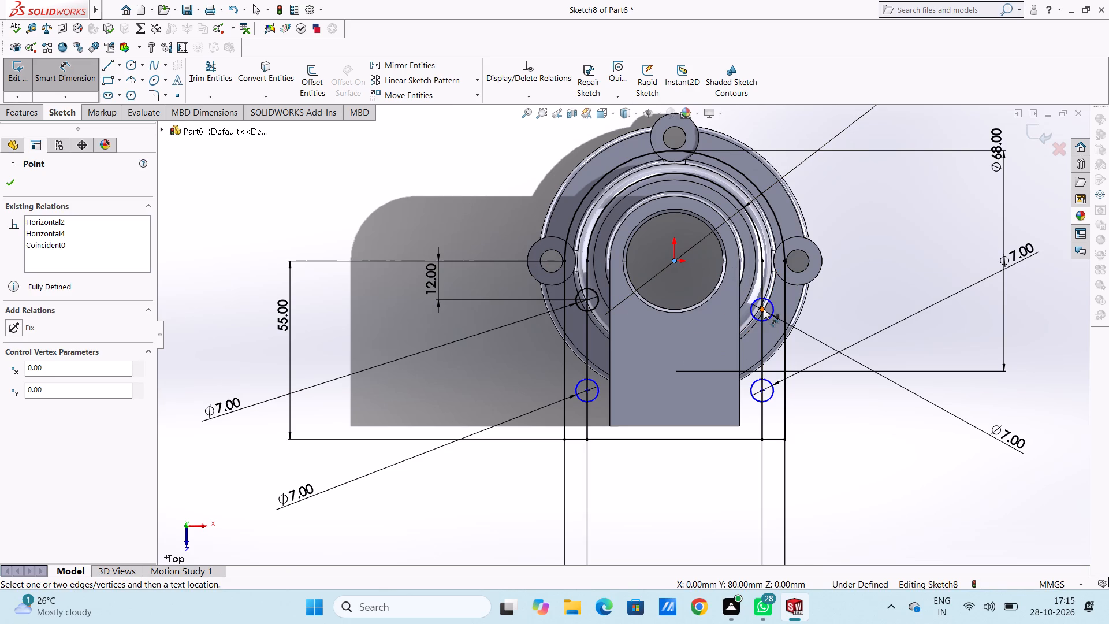
pyautogui.click(762, 310)
pyautogui.click(922, 276)
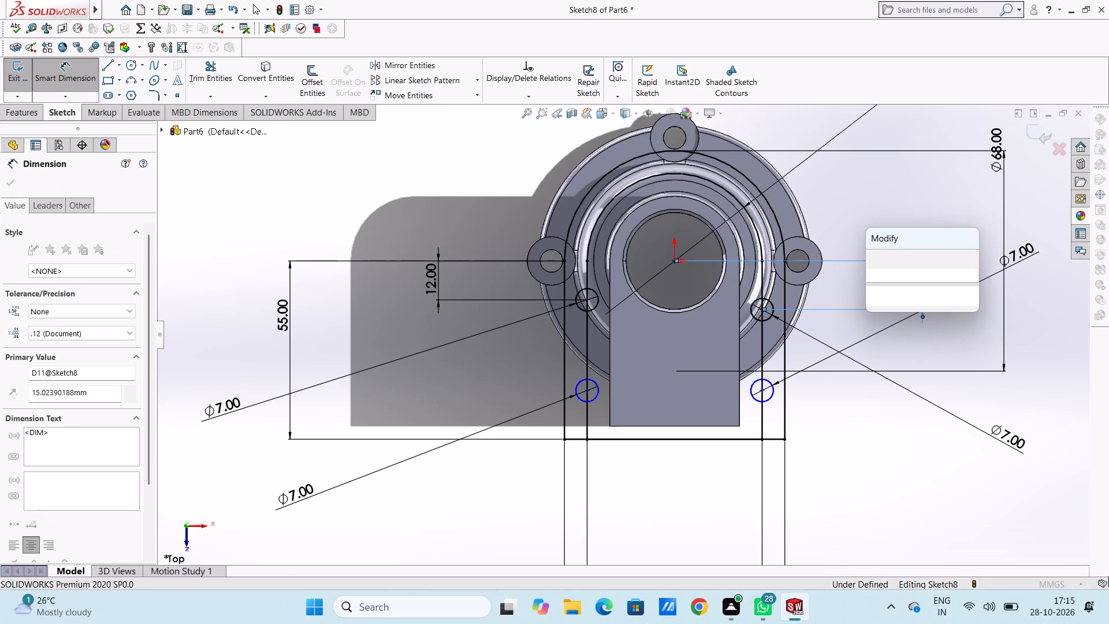
pyautogui.write('12')
pyautogui.press('Return')
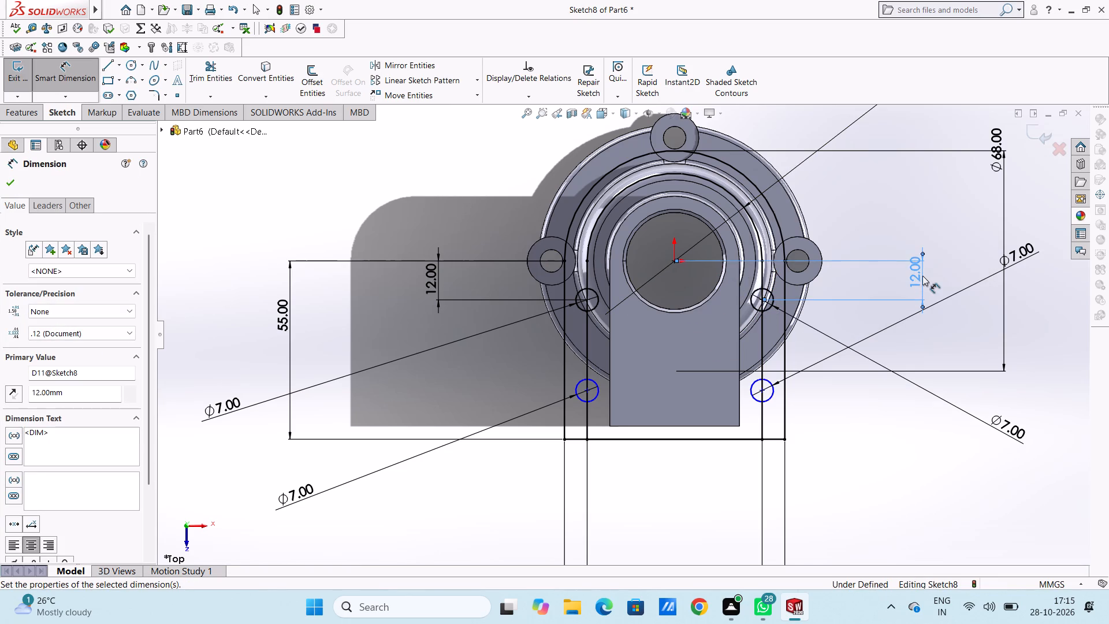
pyautogui.click(867, 224)
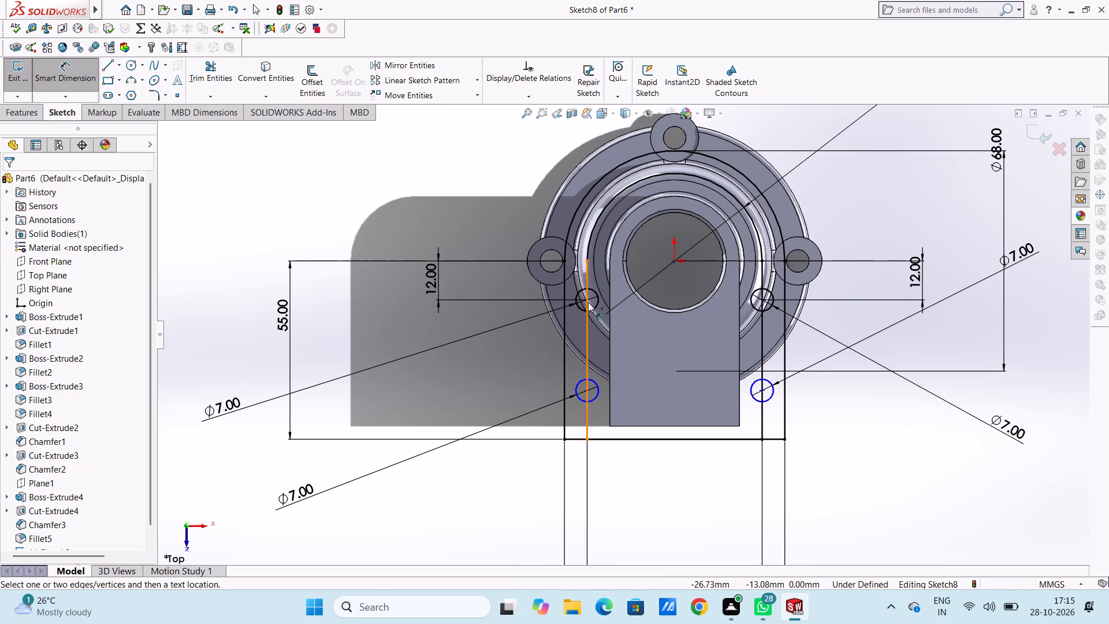
# Dimension the vertical spacing between the centres of the two left-side small circles as 28 mm.
pyautogui.click(589, 302)
pyautogui.click(587, 393)
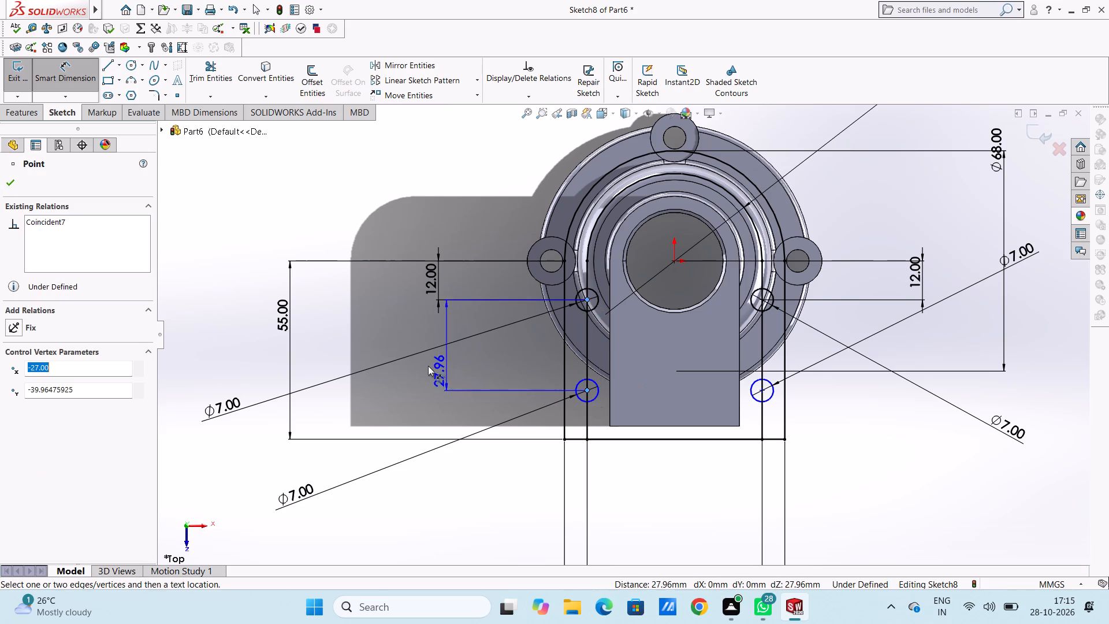
pyautogui.click(379, 344)
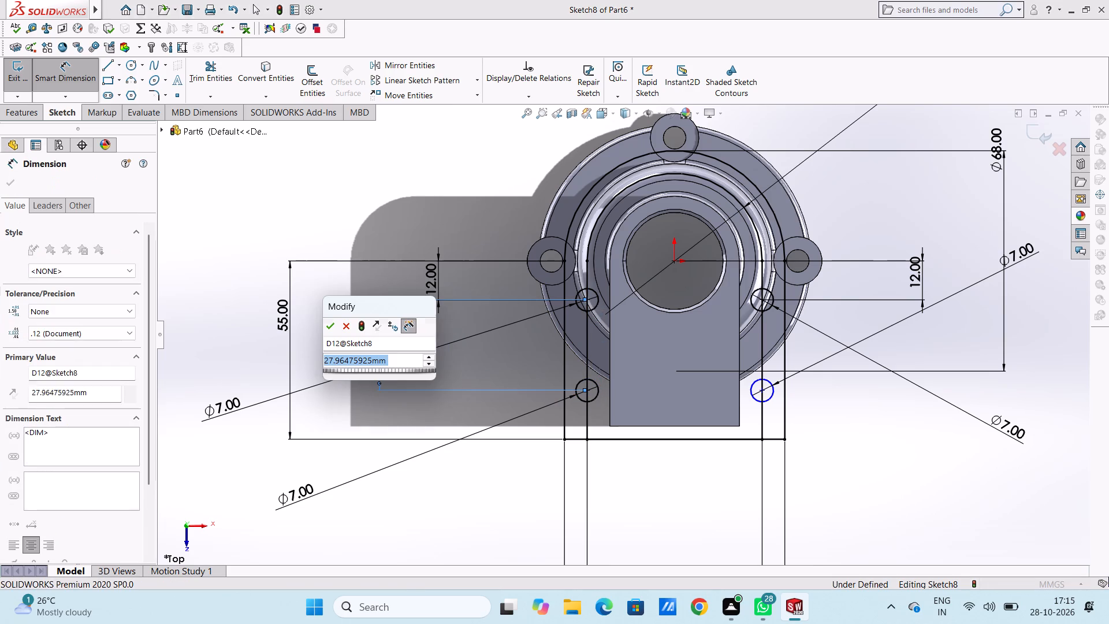
pyautogui.write('28')
pyautogui.press('Return')
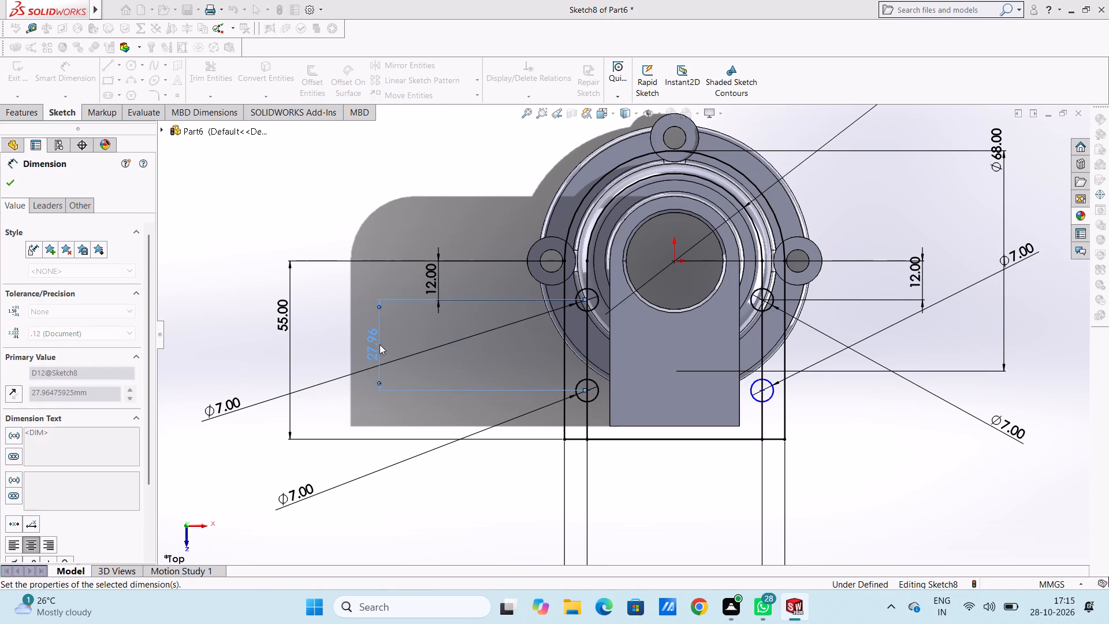
# Dimension the vertical spacing between the centres of the two right-side small circles as 28 mm.
pyautogui.click(386, 191)
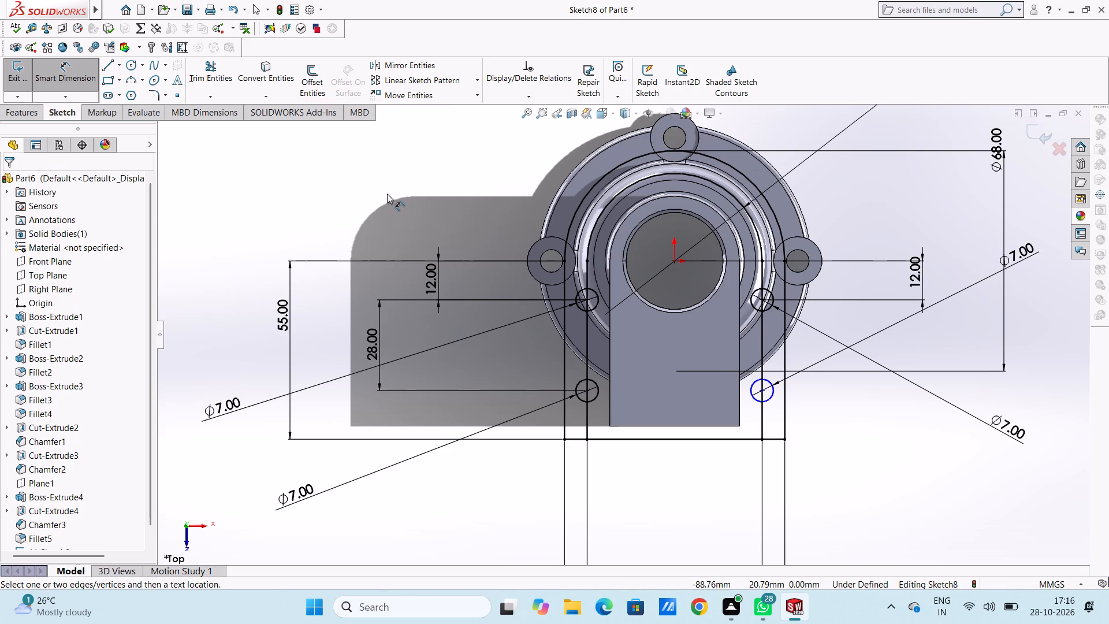
pyautogui.click(762, 389)
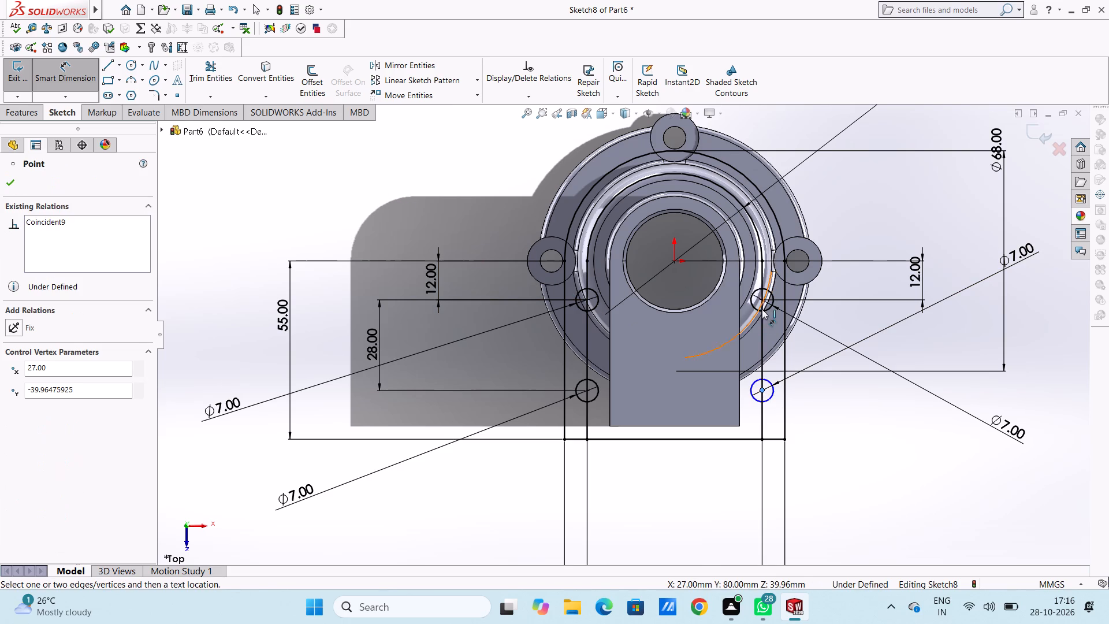
pyautogui.click(764, 301)
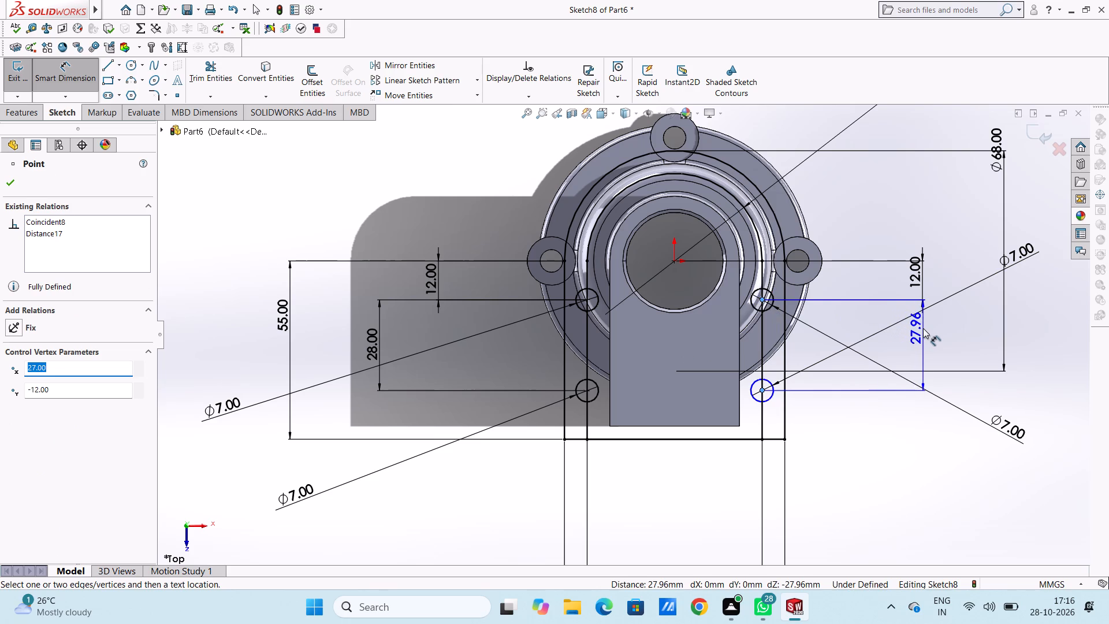
pyautogui.click(923, 328)
pyautogui.write('28')
pyautogui.press('Return')
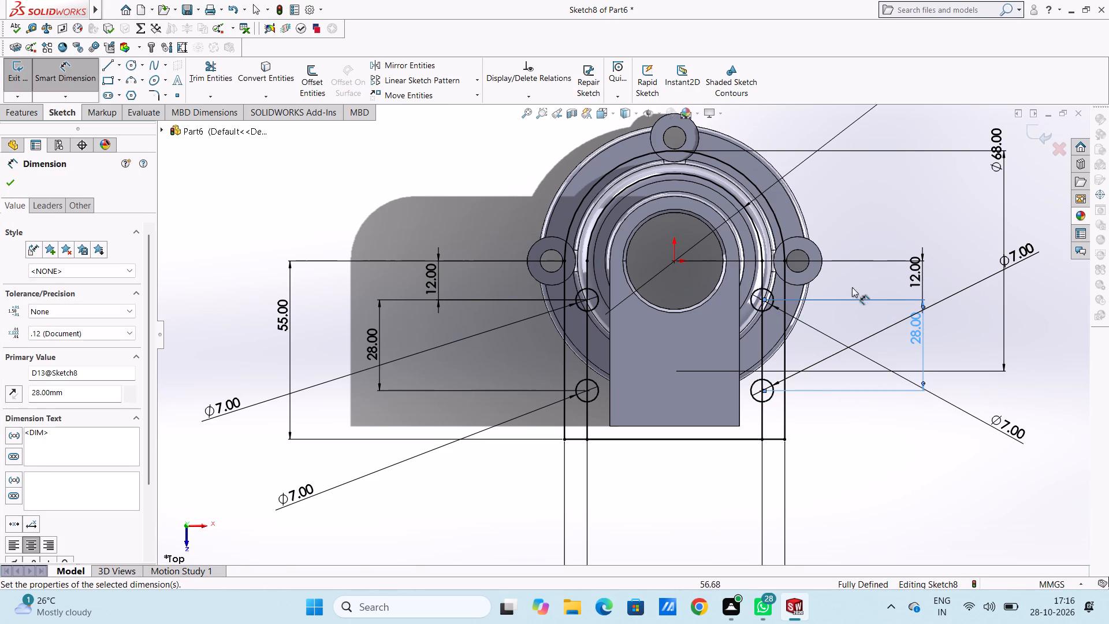
pyautogui.click(844, 229)
# Sketch a line about 59 mm long from the origin diagonally up and to the left, past the outer U's arc.
pyautogui.scroll(3, 689, 206)
pyautogui.scroll(-5, 667, 233)
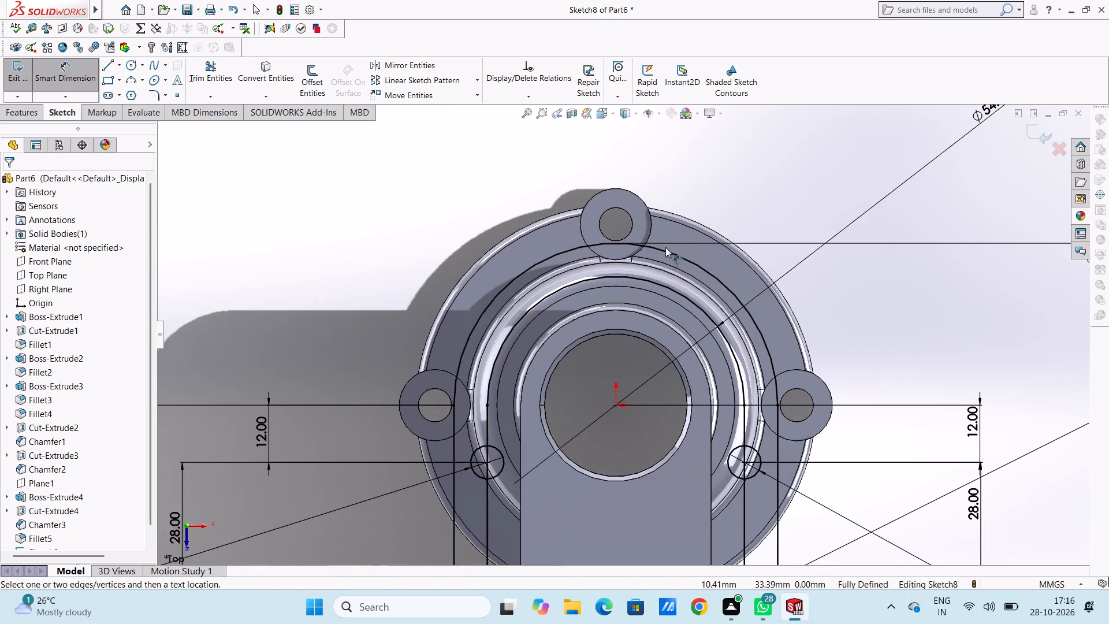
pyautogui.scroll(1, 561, 370)
pyautogui.scroll(-1, 514, 417)
pyautogui.scroll(3, 548, 402)
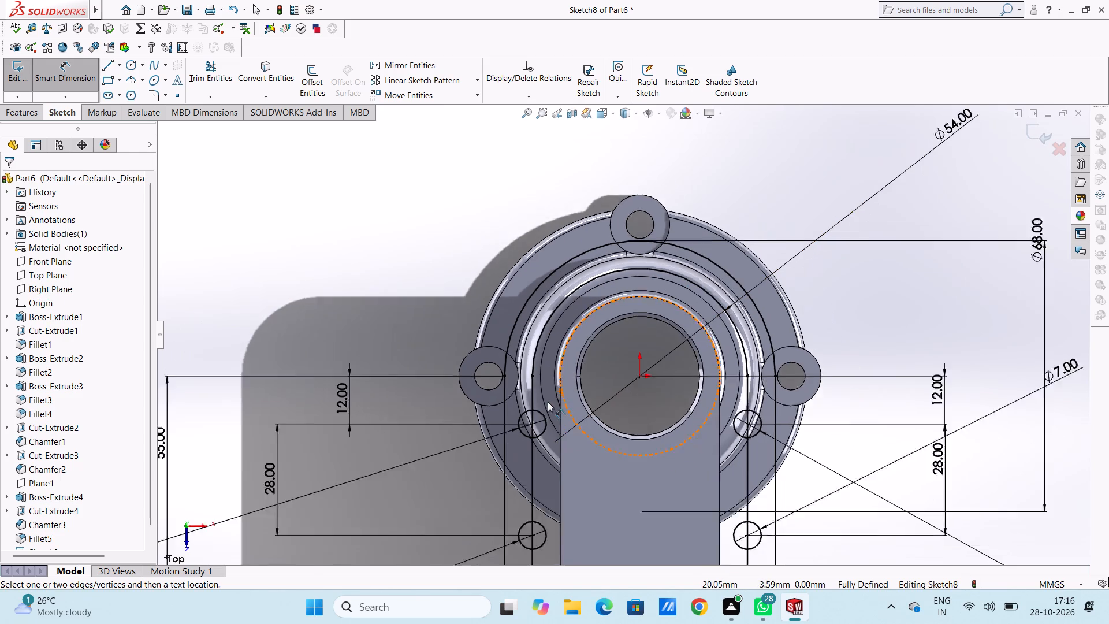
pyautogui.scroll(1, 548, 402)
pyautogui.scroll(-2, 643, 329)
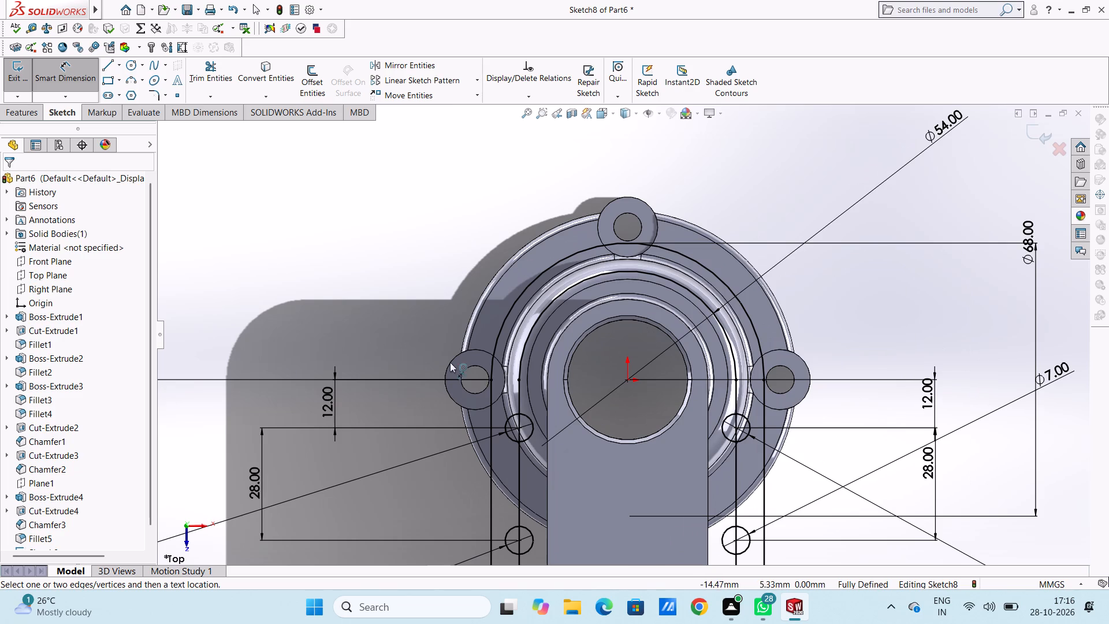
pyautogui.click(105, 68)
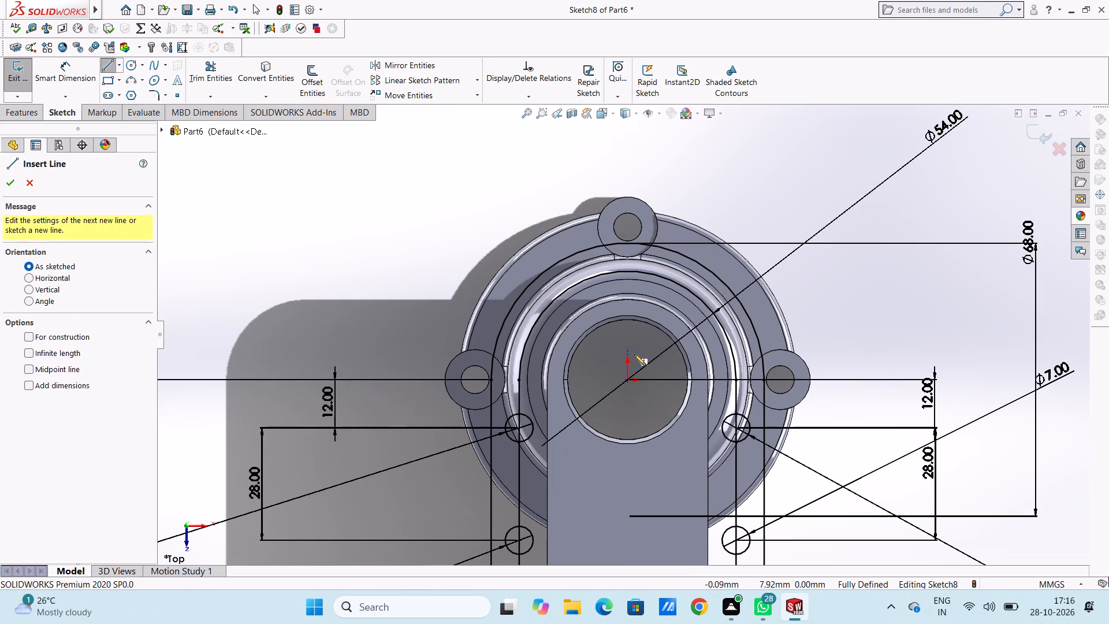
pyautogui.click(630, 380)
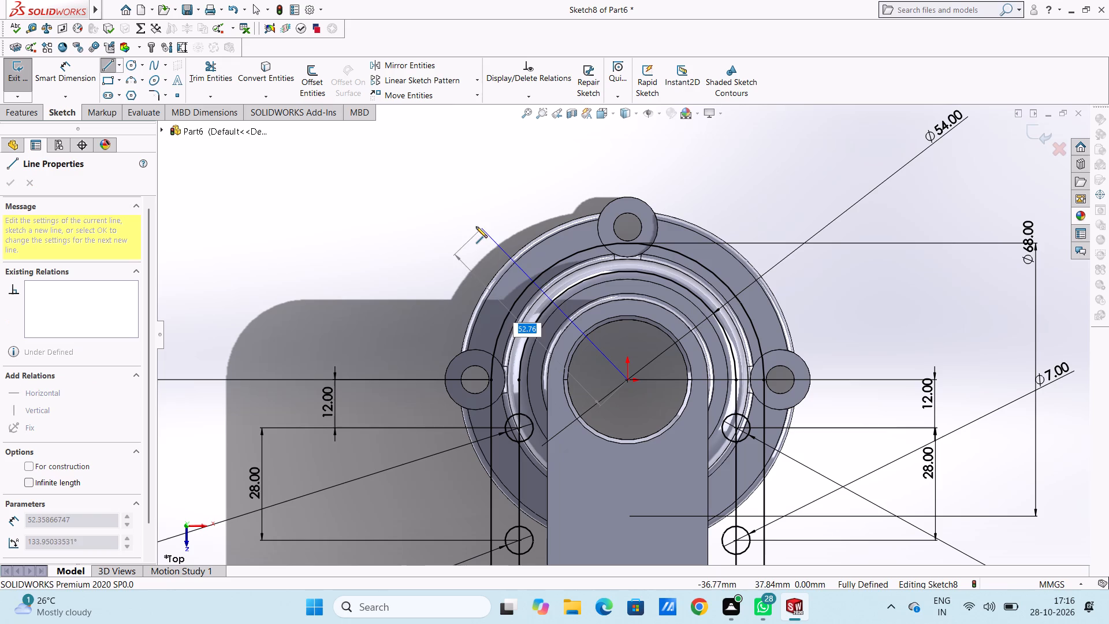
pyautogui.click(455, 218)
pyautogui.rightClick(489, 172)
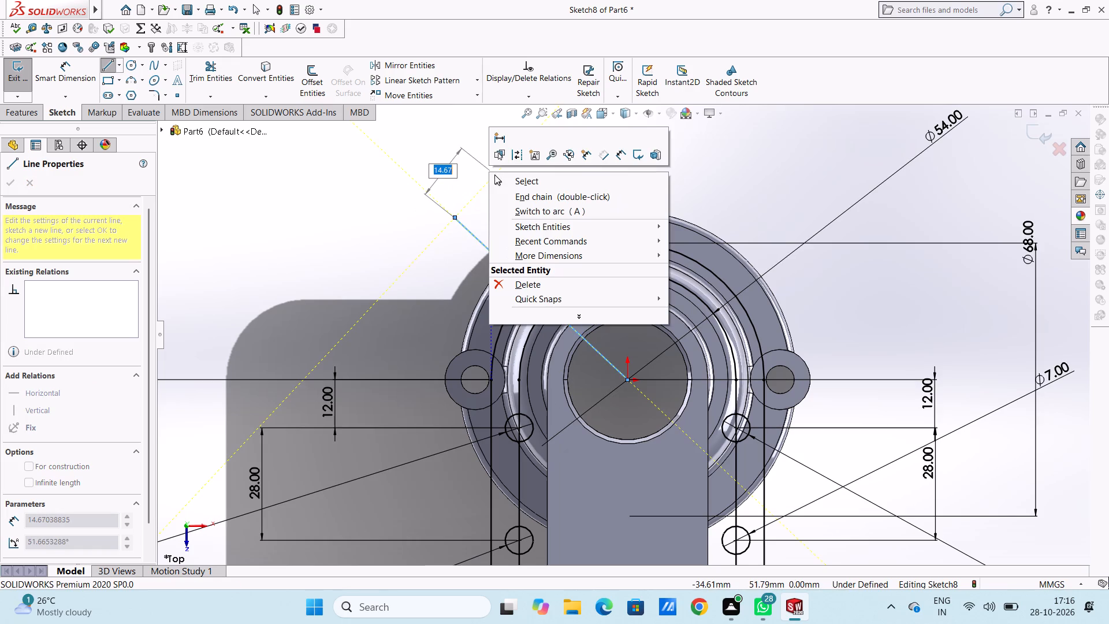
pyautogui.click(498, 178)
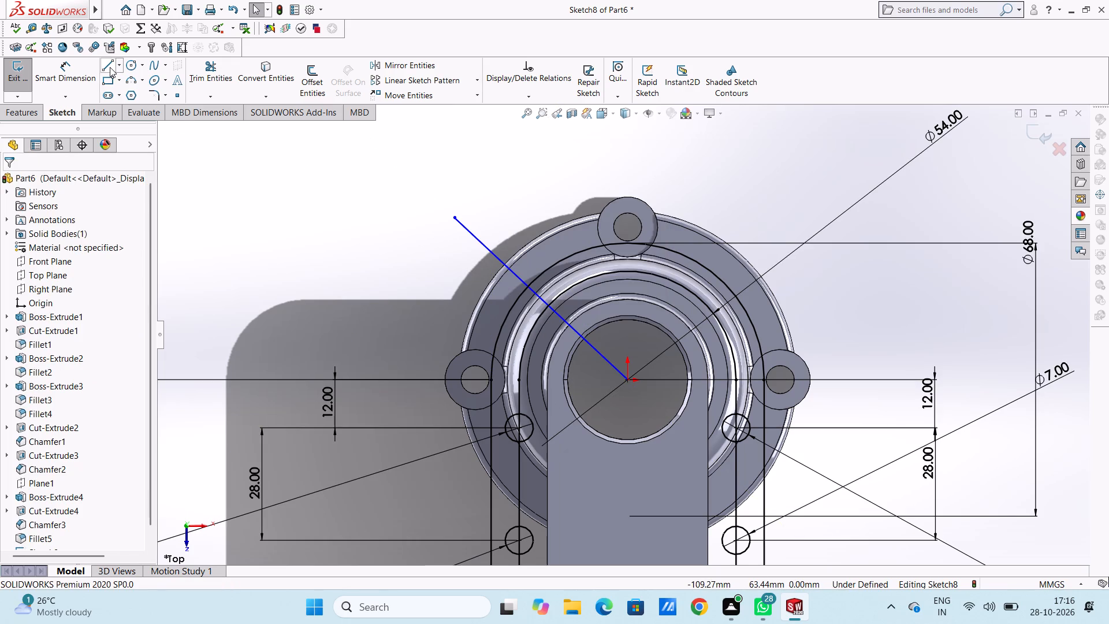
# Sketch a second line about 59 mm long from the origin diagonally up and to the right, past the outer U's arc.
pyautogui.click(110, 67)
pyautogui.click(627, 381)
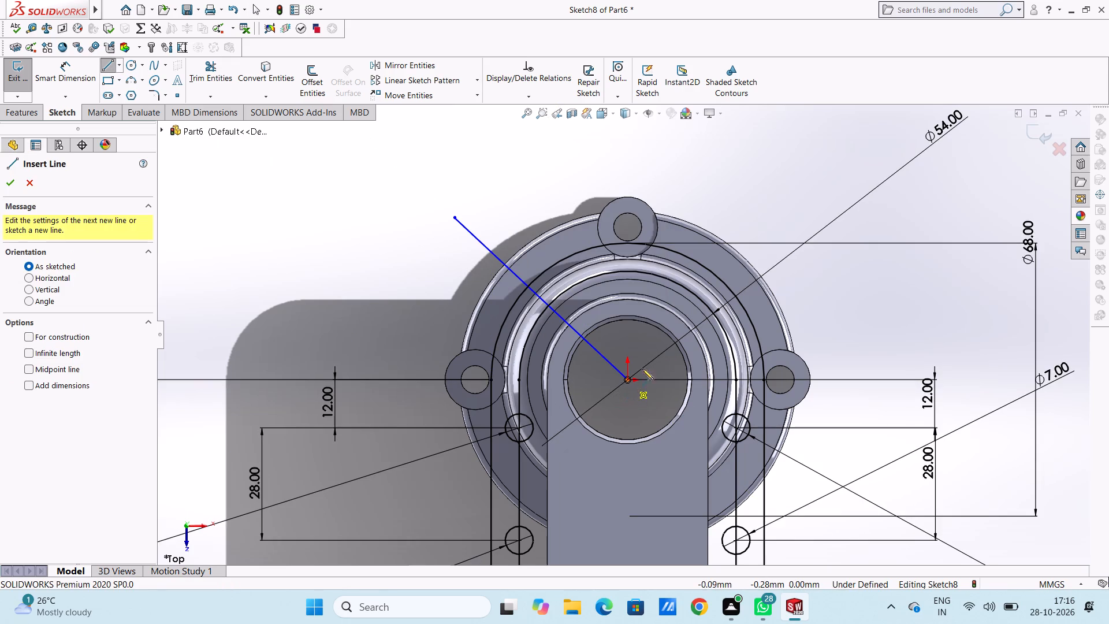
pyautogui.click(802, 220)
pyautogui.rightClick(825, 147)
pyautogui.click(843, 157)
pyautogui.click(747, 179)
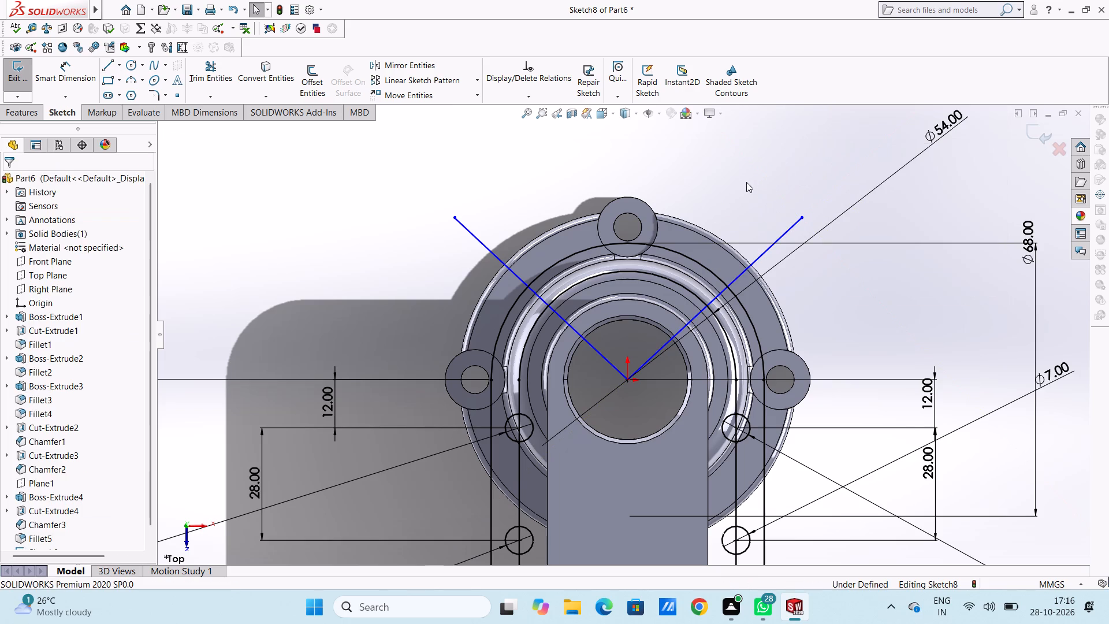
# Dimension the left diagonal line at 45° from the vertical through the origin.
pyautogui.click(77, 68)
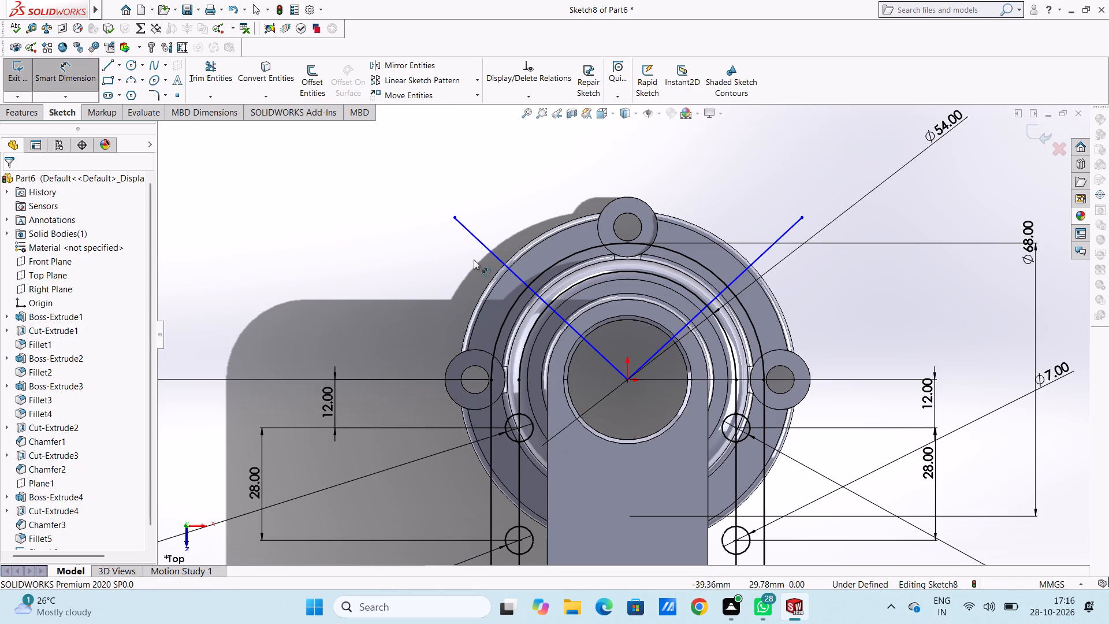
pyautogui.click(490, 250)
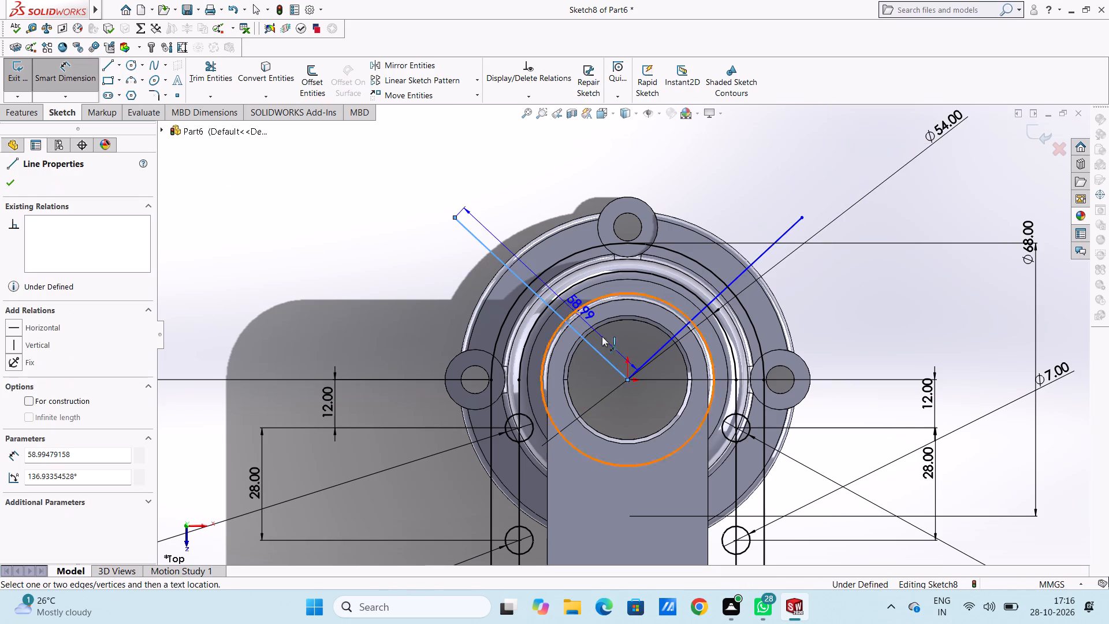
pyautogui.click(627, 378)
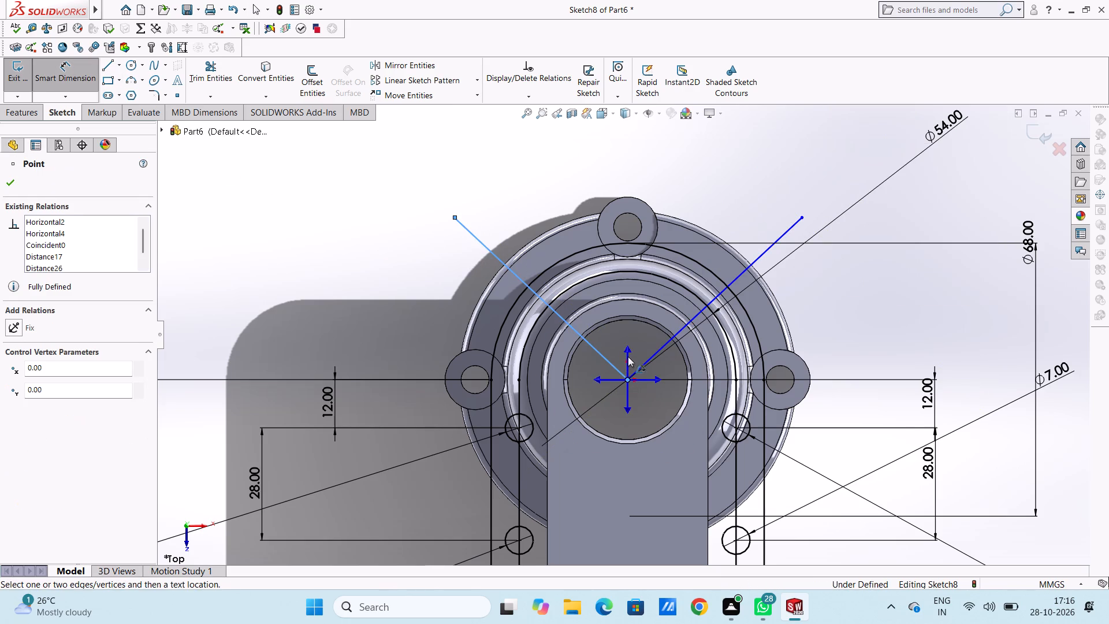
pyautogui.click(628, 351)
pyautogui.click(474, 169)
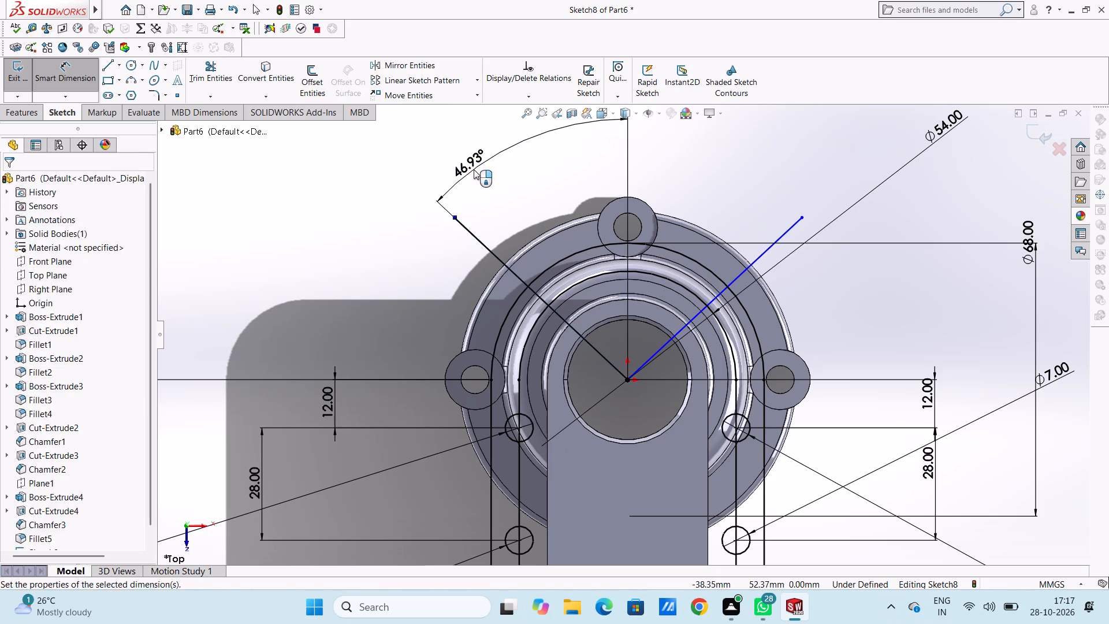
pyautogui.write('45')
pyautogui.press('Return')
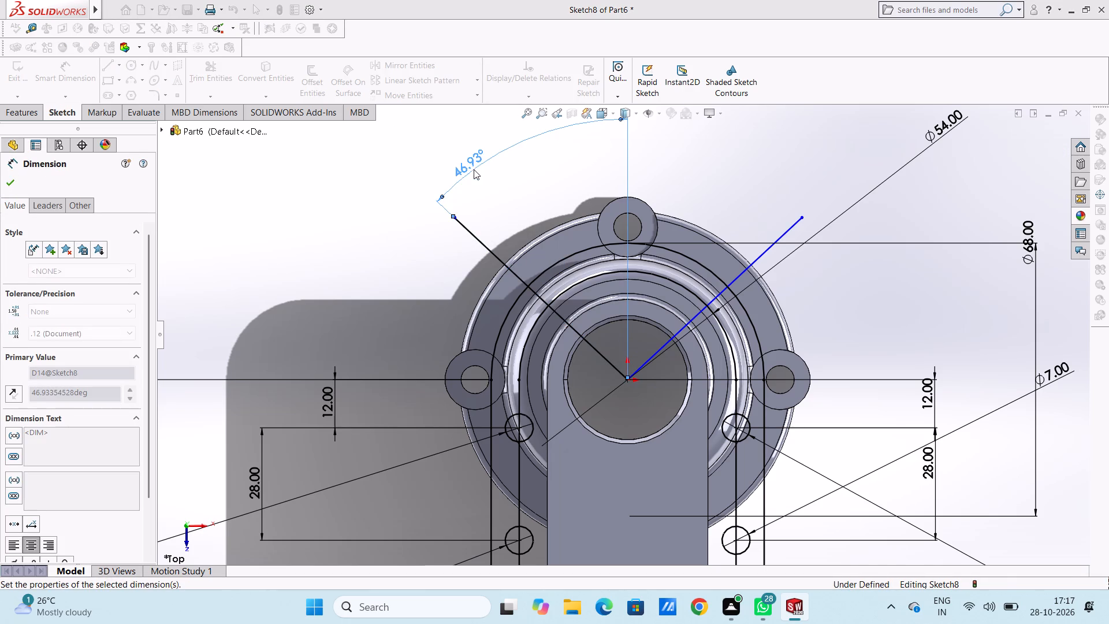
pyautogui.click(400, 239)
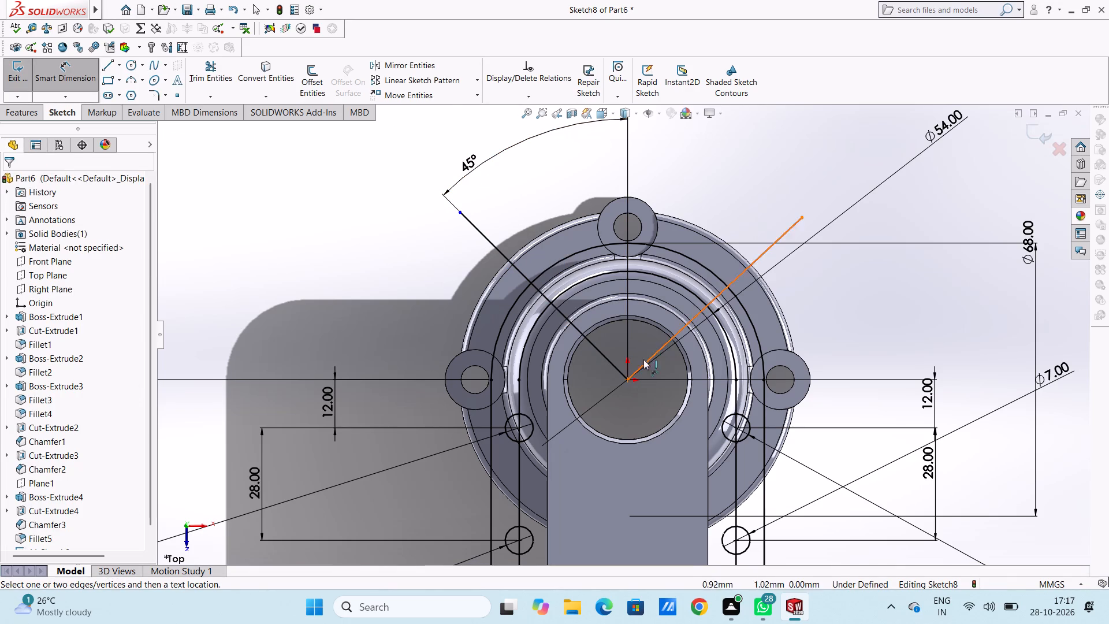
# Dimension the right diagonal line at 45° from the vertical through the origin.
pyautogui.click(666, 346)
pyautogui.click(627, 381)
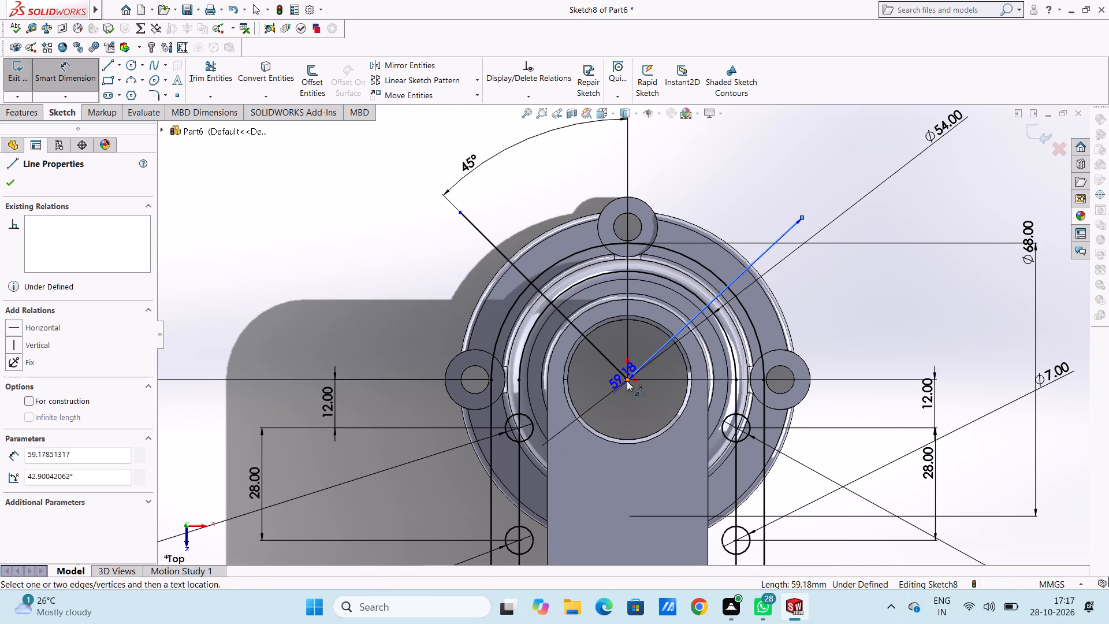
pyautogui.click(629, 347)
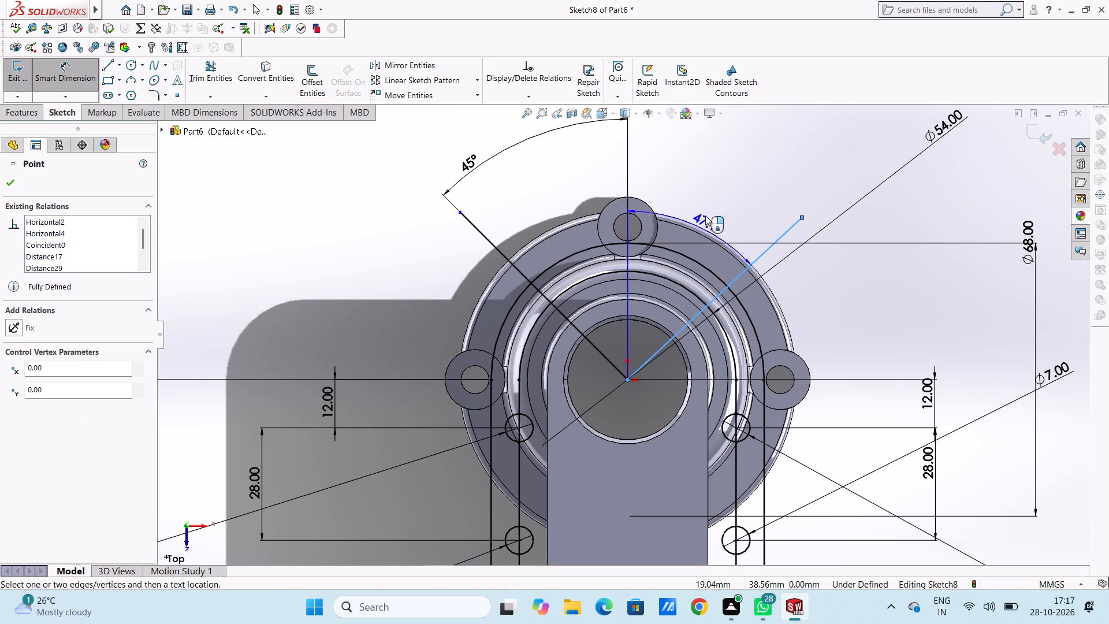
pyautogui.click(728, 139)
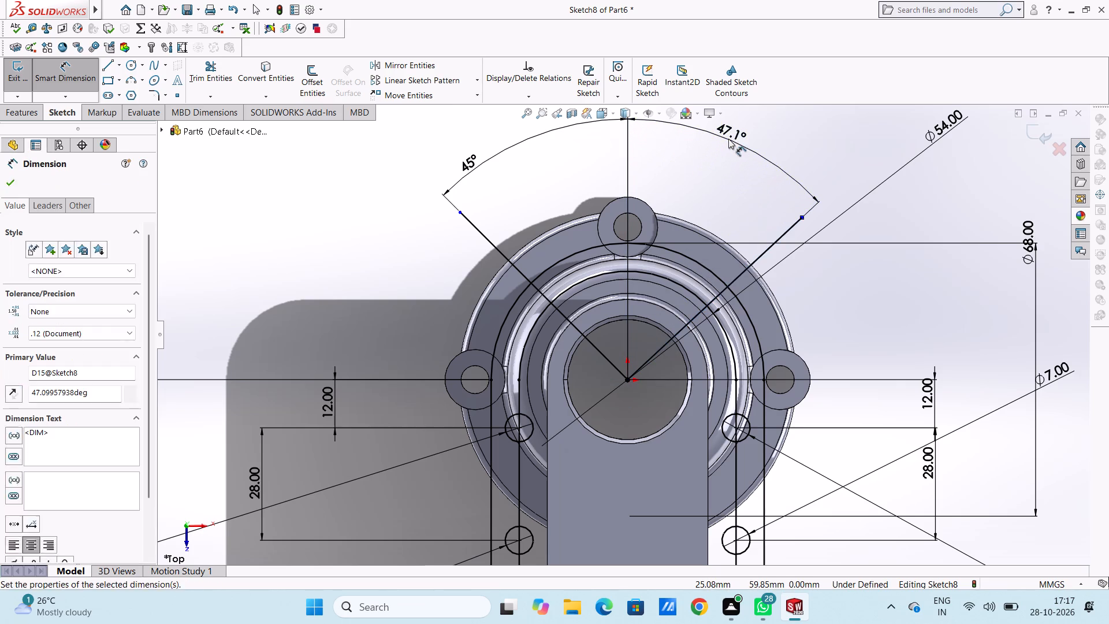
pyautogui.write('45')
pyautogui.press('Return')
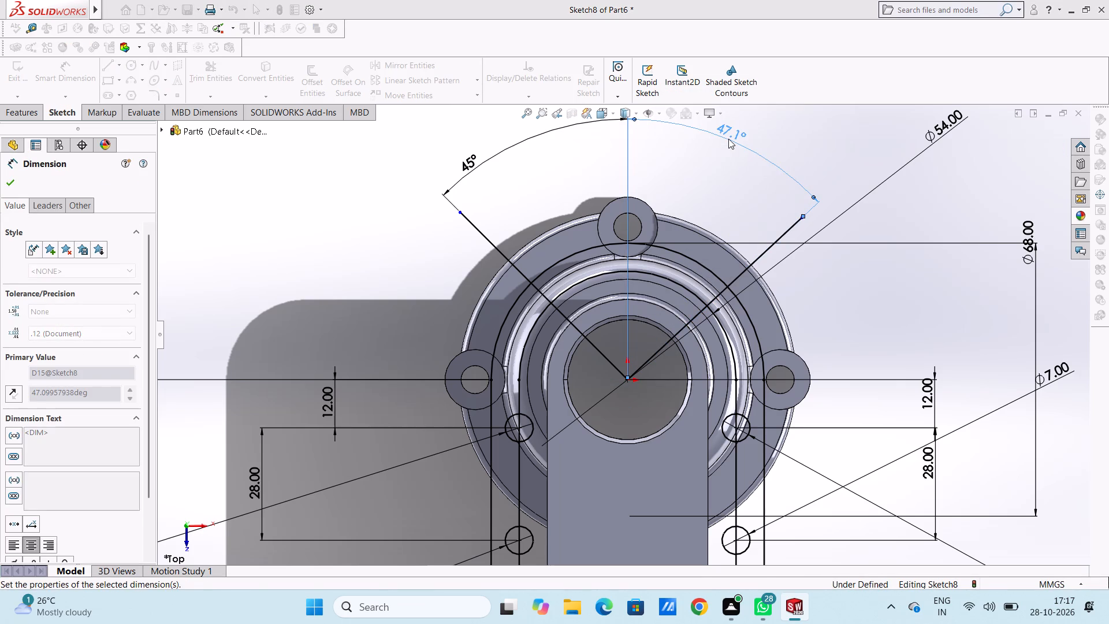
pyautogui.click(676, 198)
# Sketch circles where the inner U's arc crosses the diagonal lines, radius about 3 mm on the left and 2.4 mm on the right.
pyautogui.scroll(3, 657, 272)
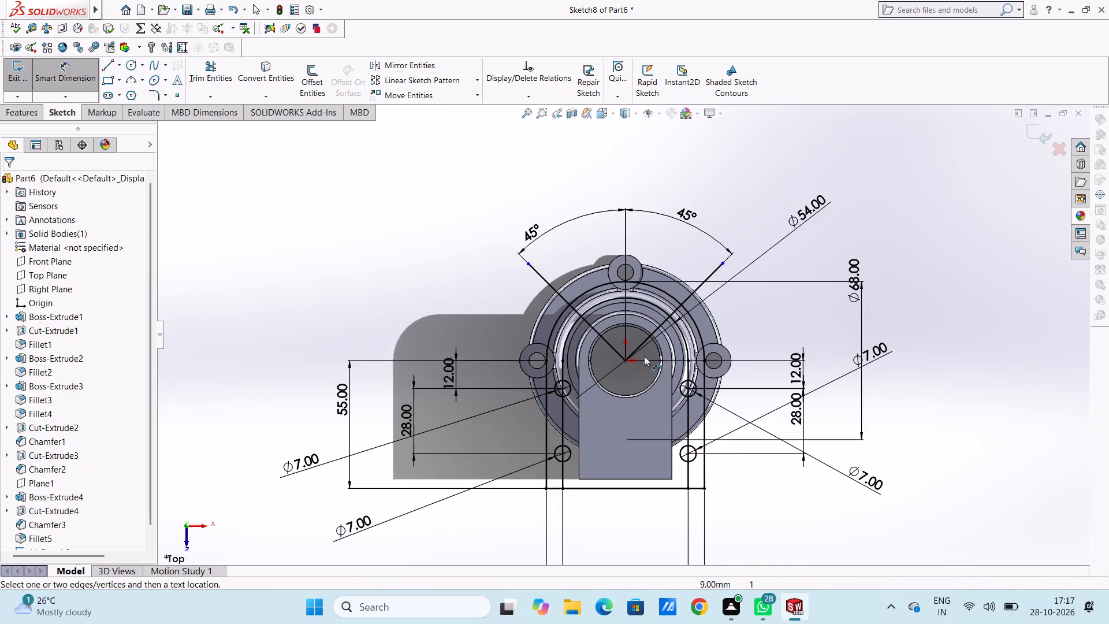
pyautogui.scroll(-3, 642, 360)
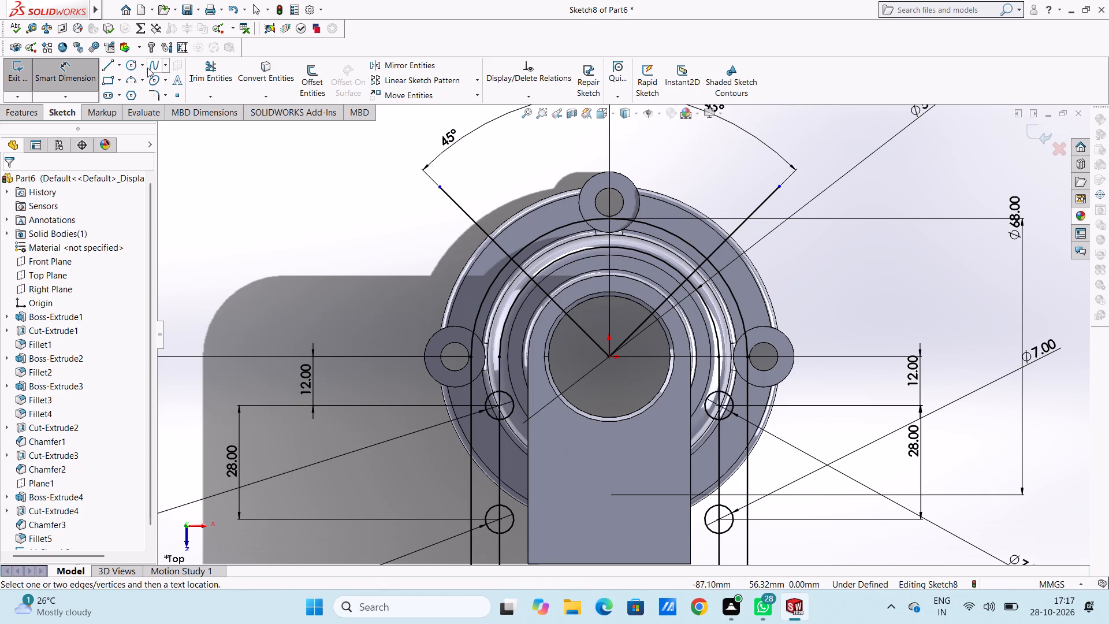
pyautogui.click(137, 65)
pyautogui.scroll(-4, 529, 262)
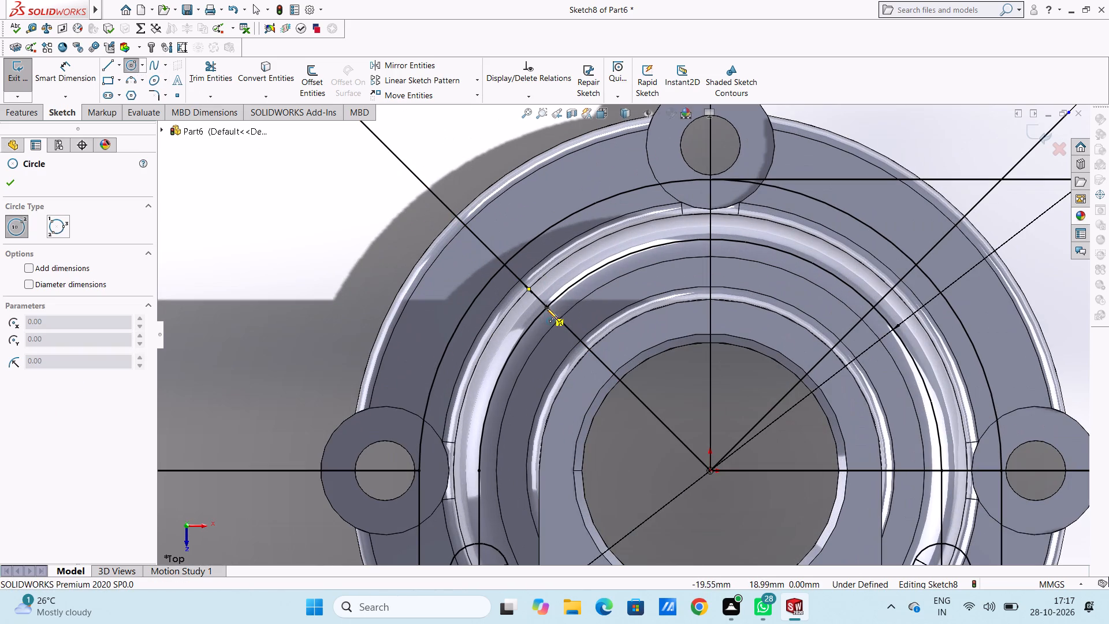
pyautogui.click(546, 308)
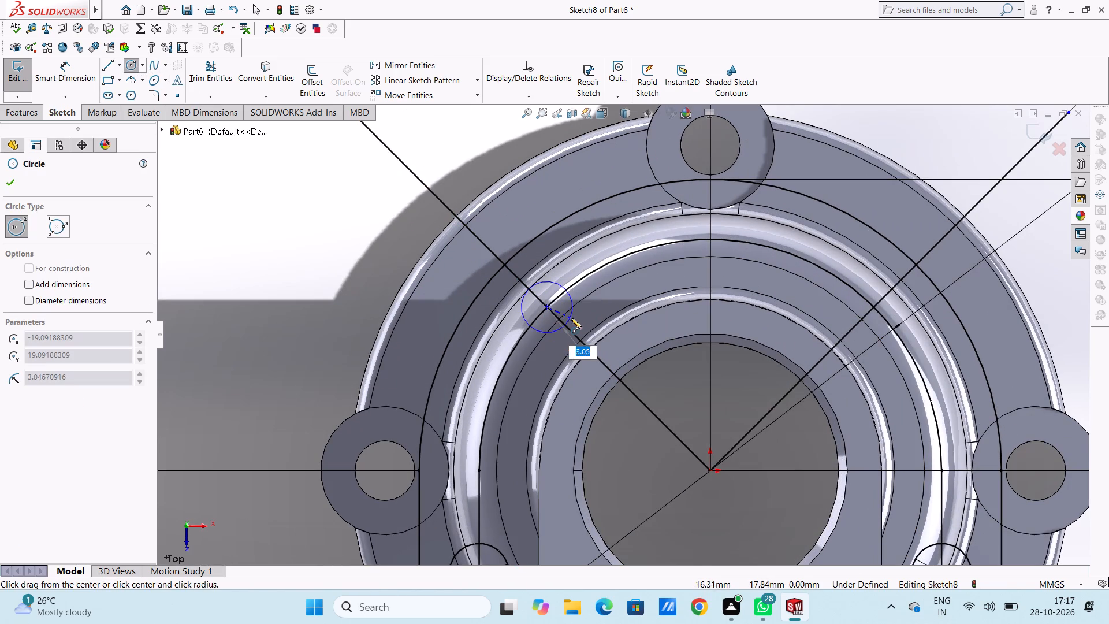
pyautogui.click(571, 318)
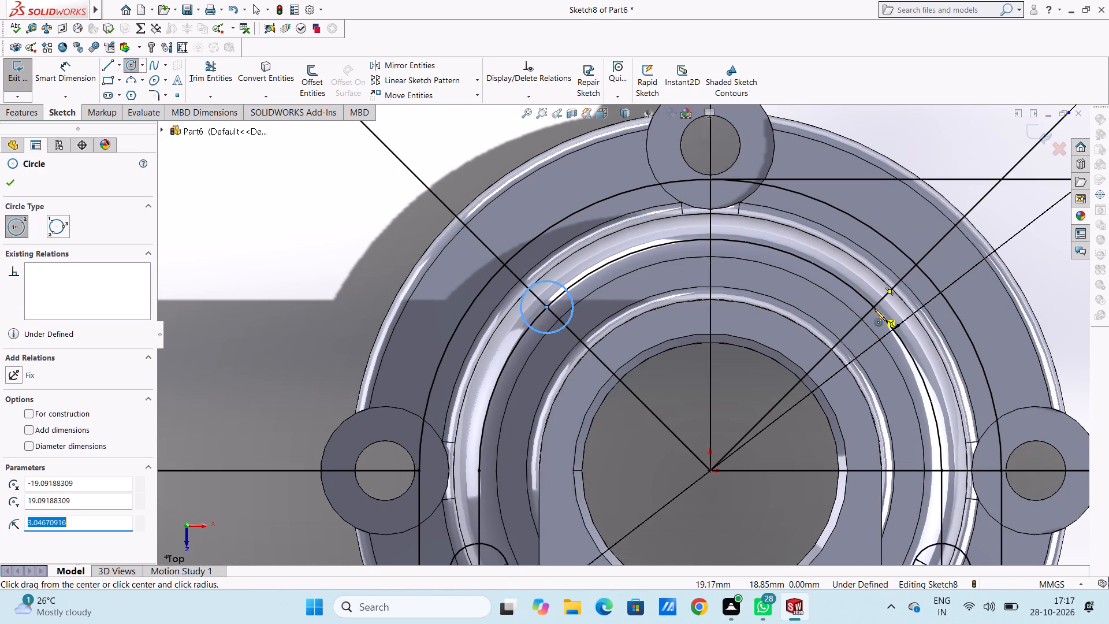
pyautogui.click(873, 307)
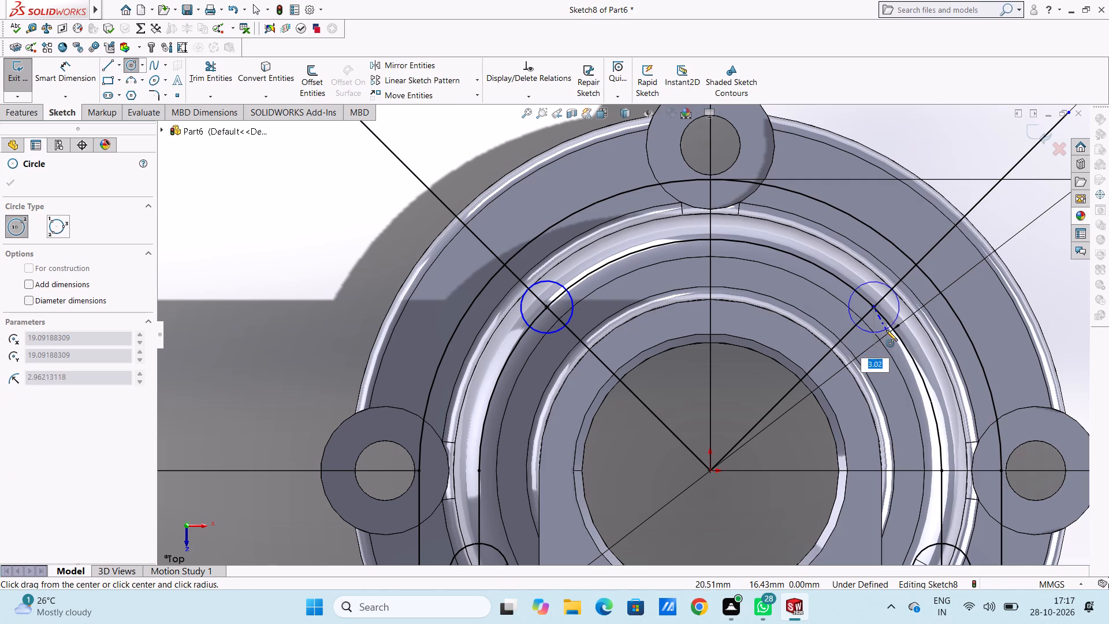
pyautogui.click(879, 327)
pyautogui.scroll(5, 822, 319)
pyautogui.scroll(2, 702, 425)
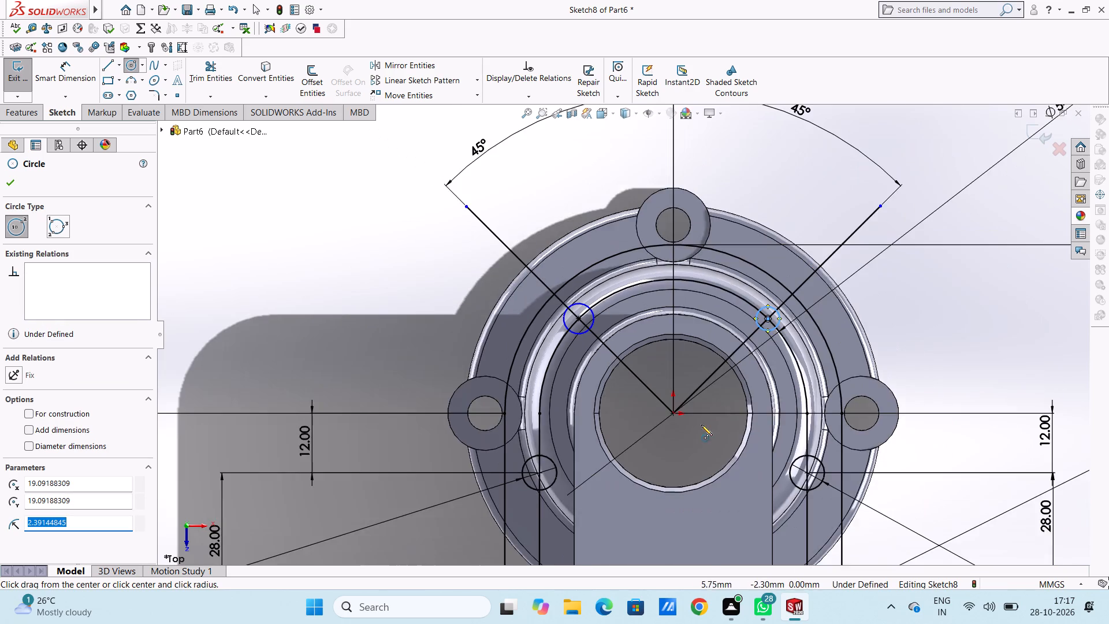
pyautogui.scroll(3, 701, 425)
pyautogui.scroll(-1, 669, 444)
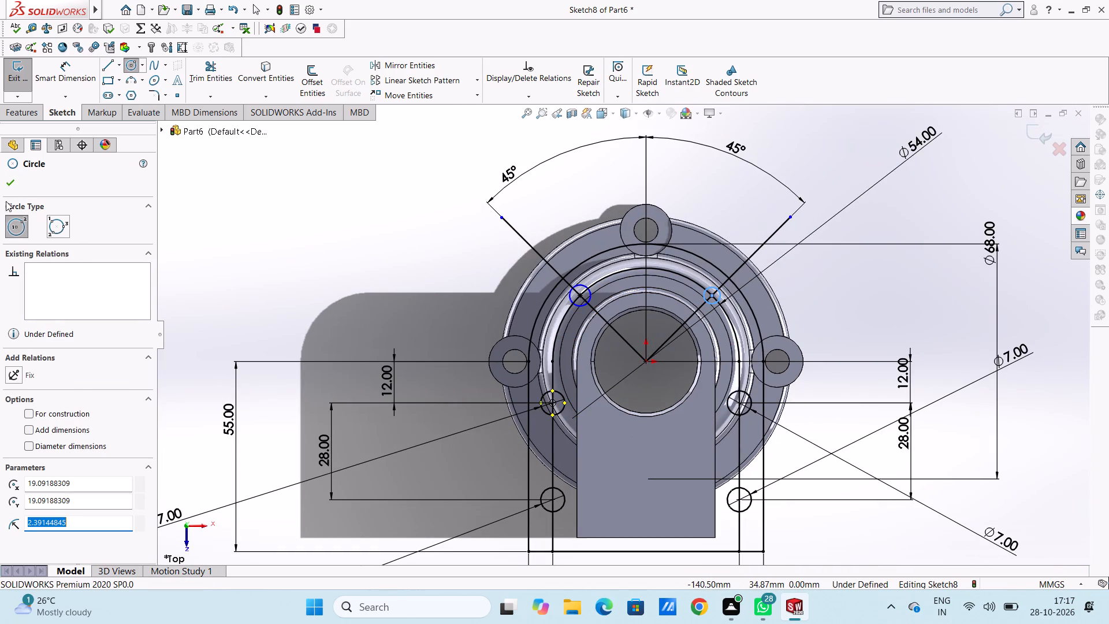
pyautogui.click(13, 183)
pyautogui.click(311, 240)
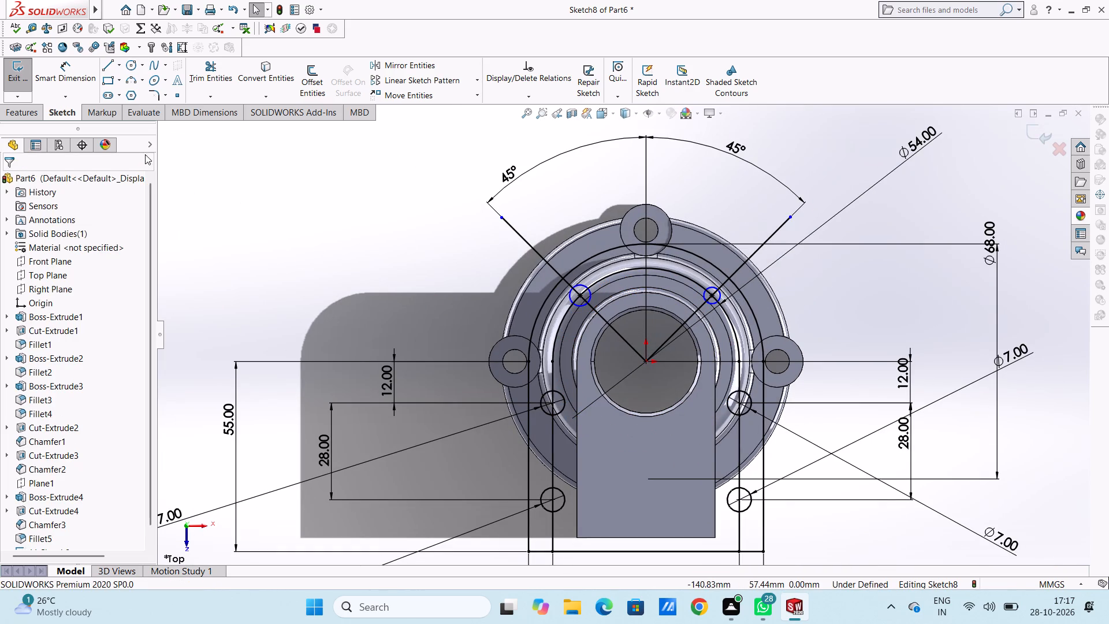
# Dimension the diameter of the circle on the left diagonal line as 7 mm.
pyautogui.click(69, 68)
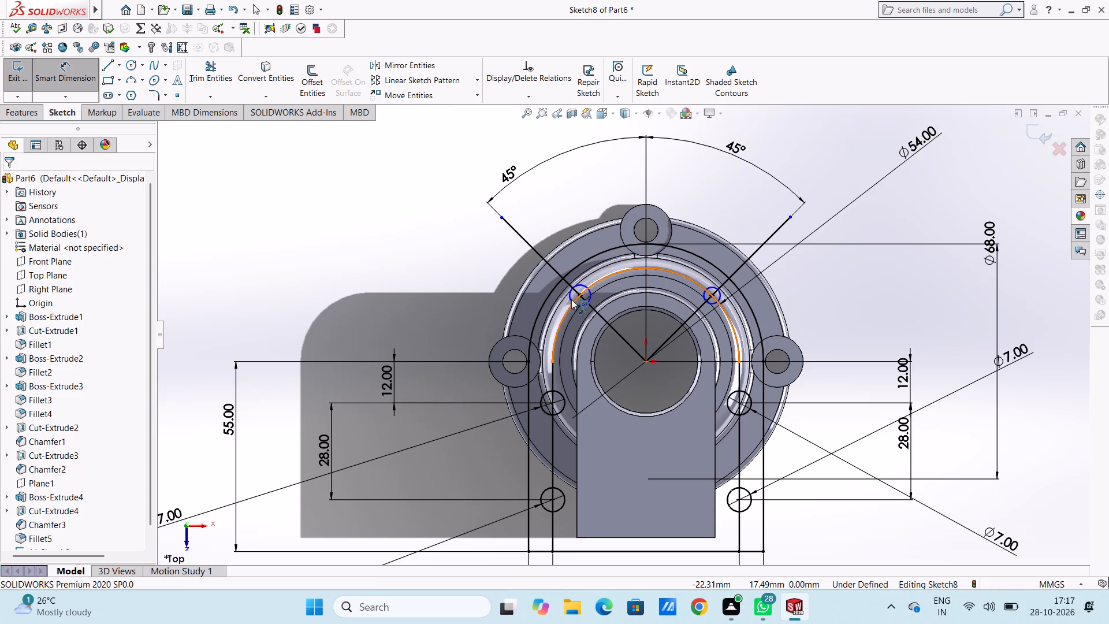
pyautogui.click(571, 299)
pyautogui.click(292, 338)
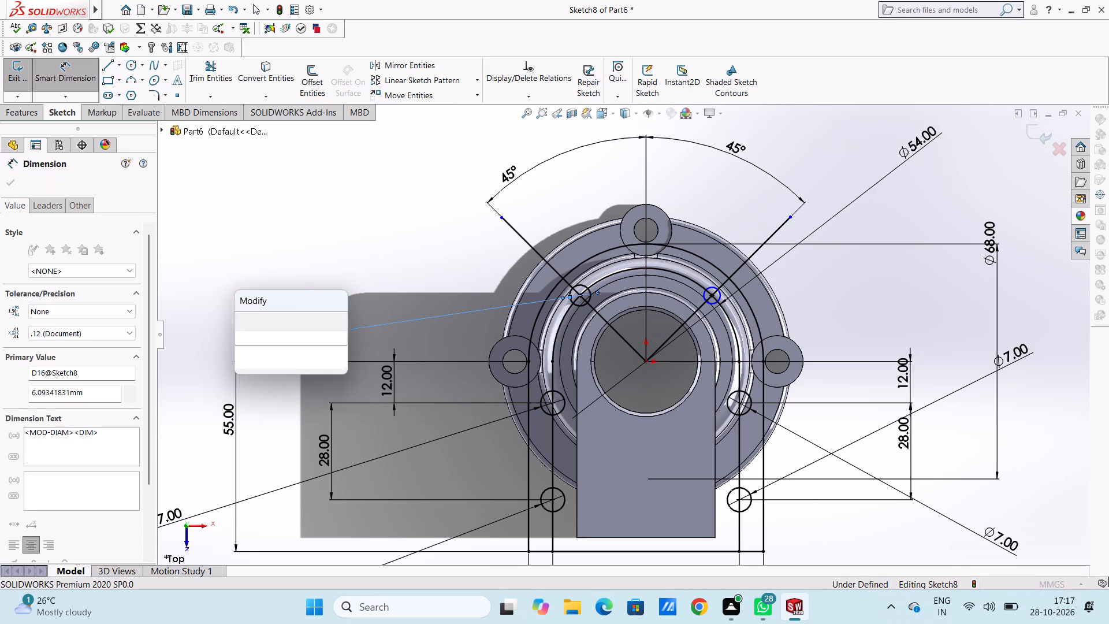
pyautogui.press('7')
pyautogui.press('Return')
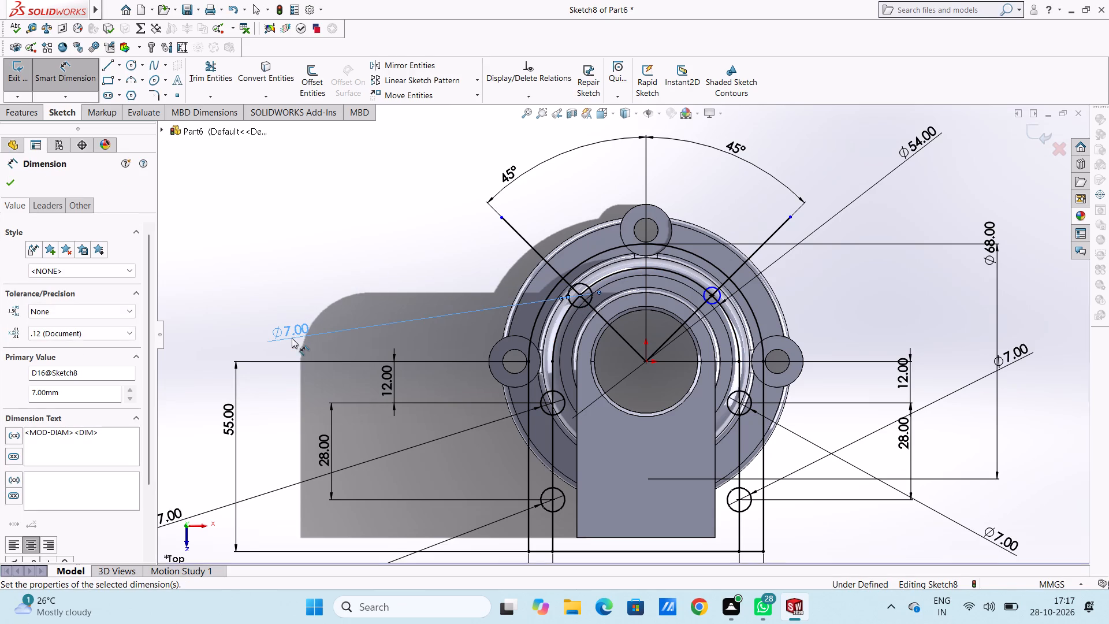
# Dimension the diameter of the circle on the right diagonal line as 7 mm.
pyautogui.click(372, 271)
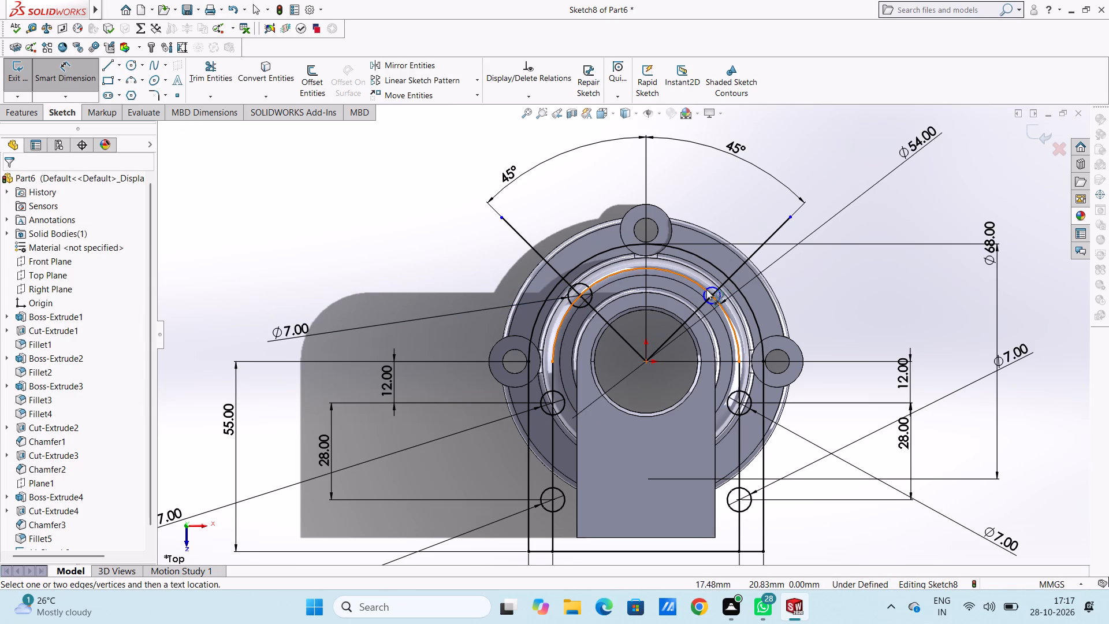
pyautogui.click(719, 296)
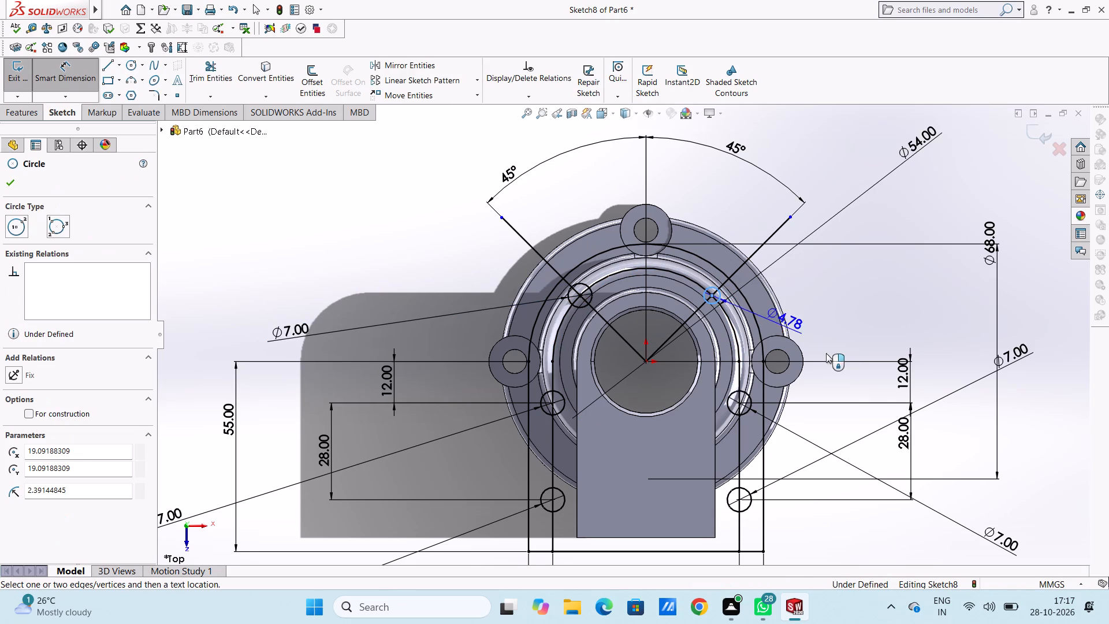
pyautogui.click(1010, 497)
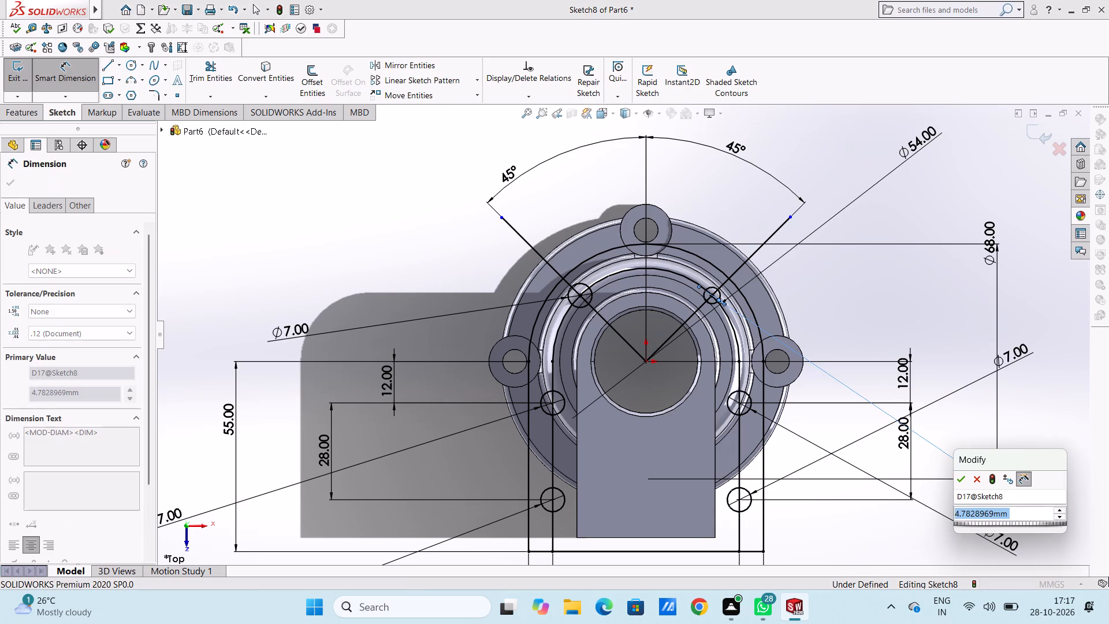
pyautogui.press('7')
pyautogui.press('Return')
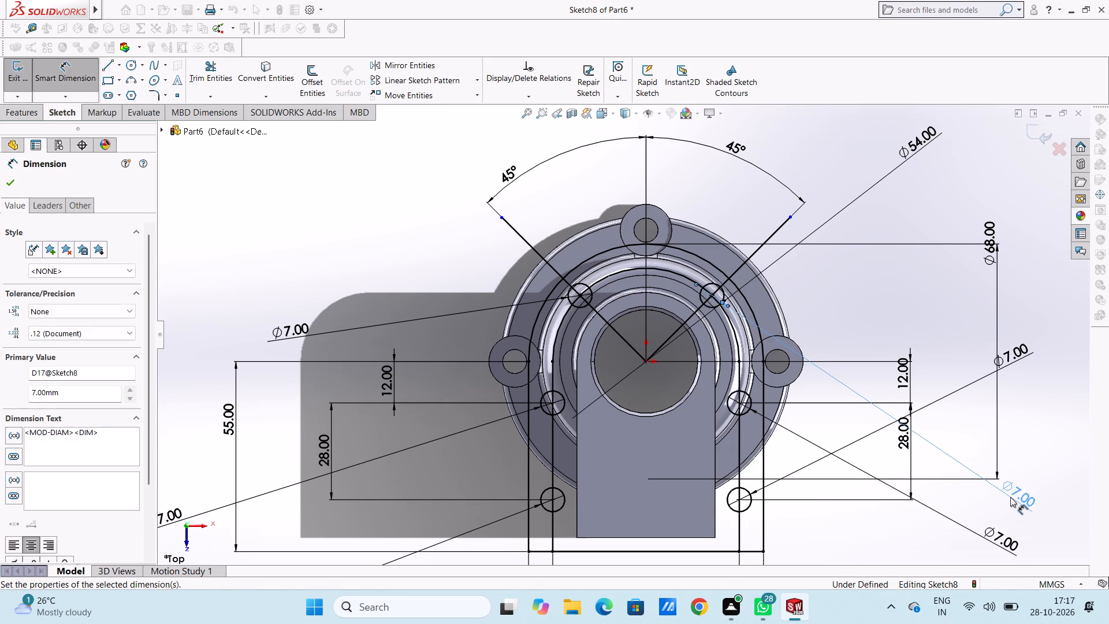
pyautogui.click(868, 329)
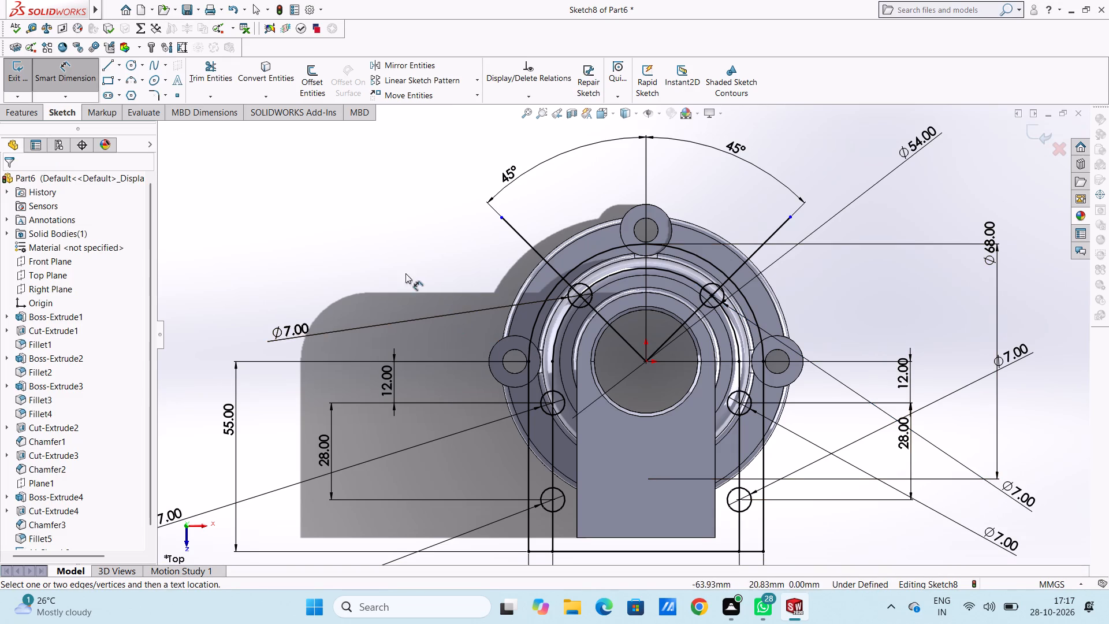
# Delete the two 45° diagonal lines running from the origin.
pyautogui.click(53, 75)
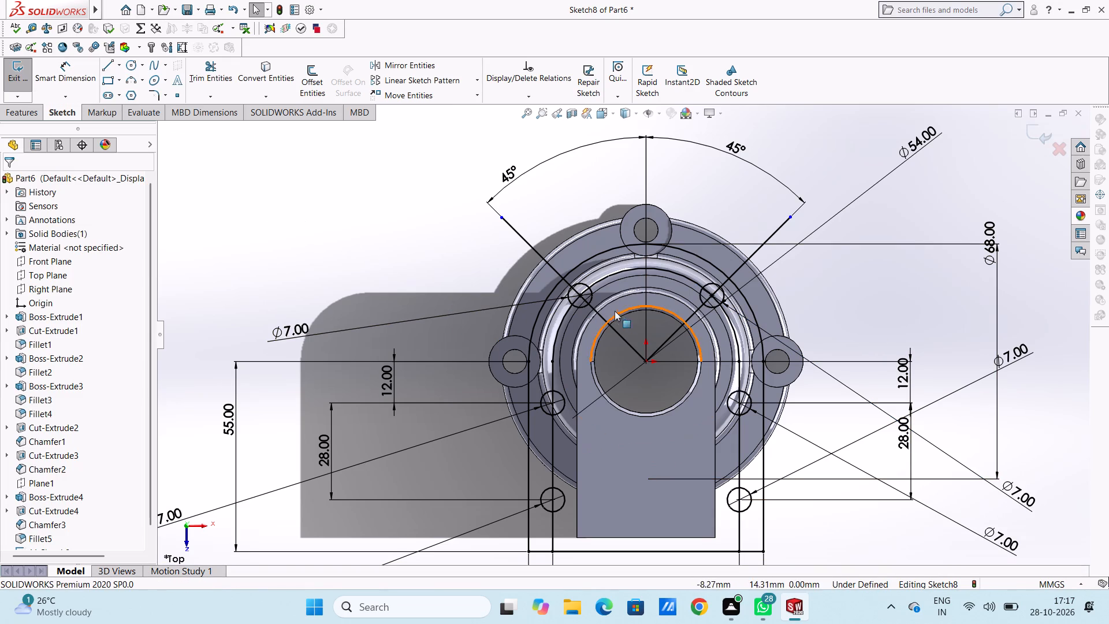
pyautogui.click(593, 311)
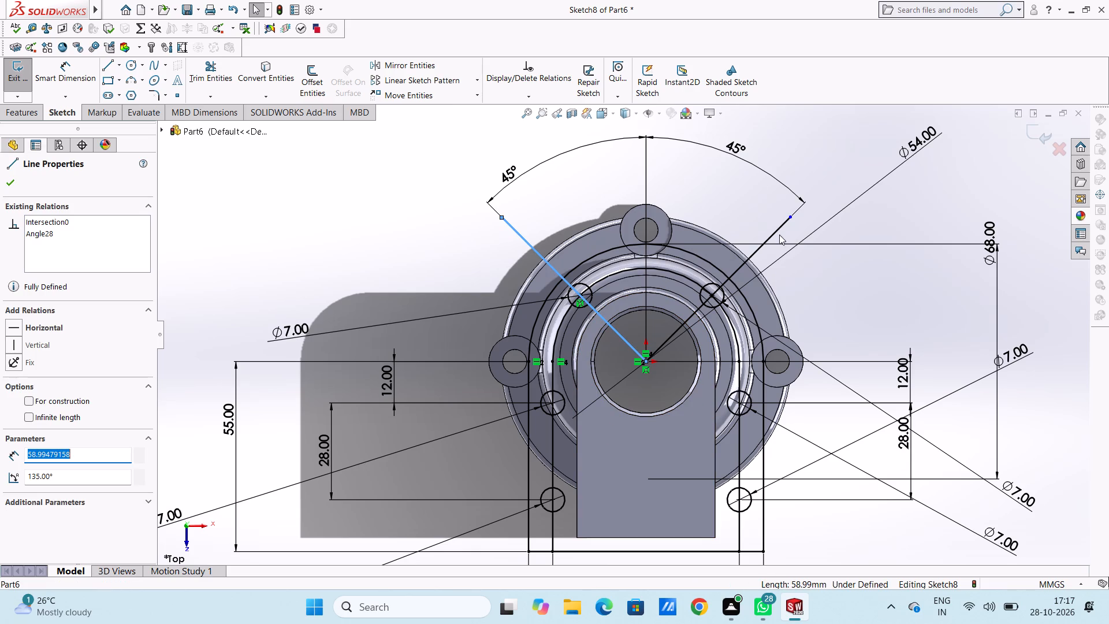
pyautogui.keyDown('ctrl'); pyautogui.click(770, 236); pyautogui.keyUp('ctrl')
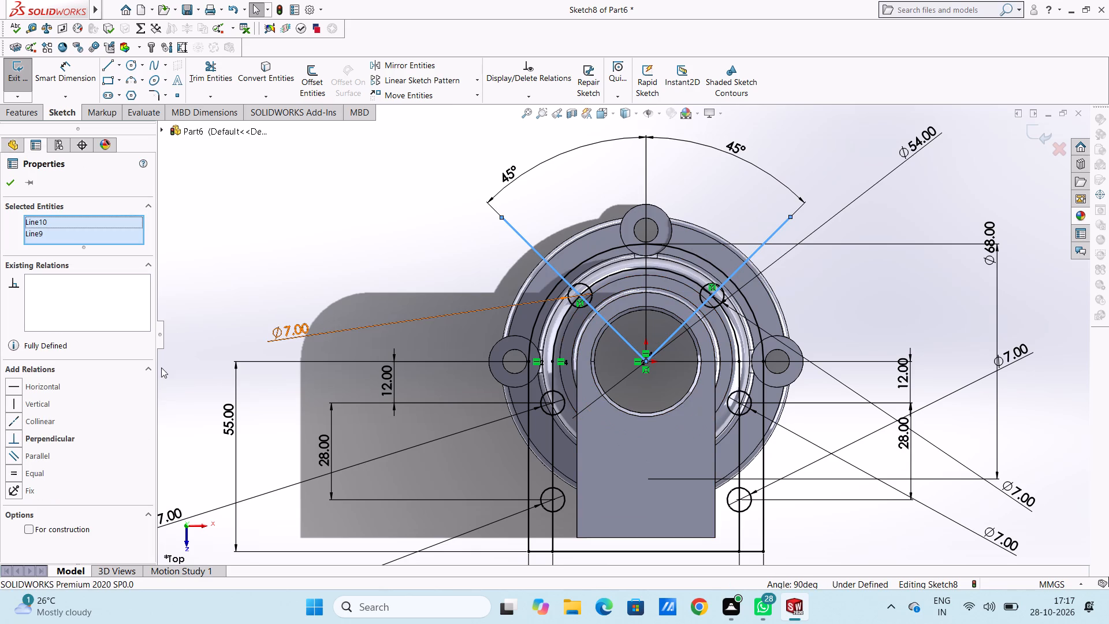
pyautogui.rightClick(306, 239)
pyautogui.click(350, 393)
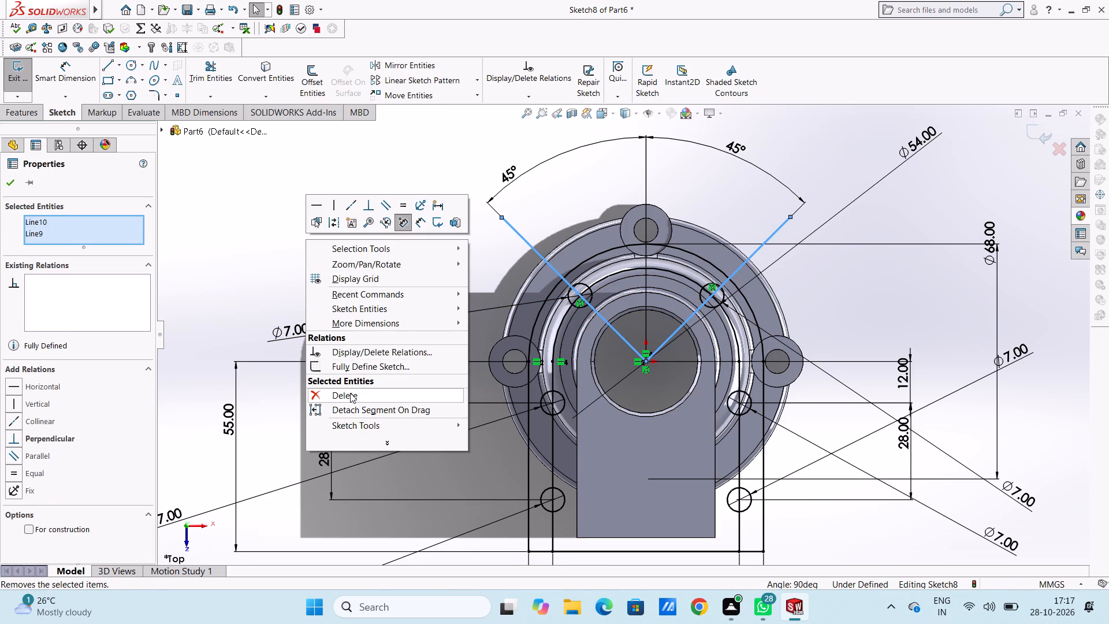
# Dimension the centre of the upper-left 7 mm circle at 19.09 mm both horizontally and vertically from the origin.
pyautogui.click(65, 73)
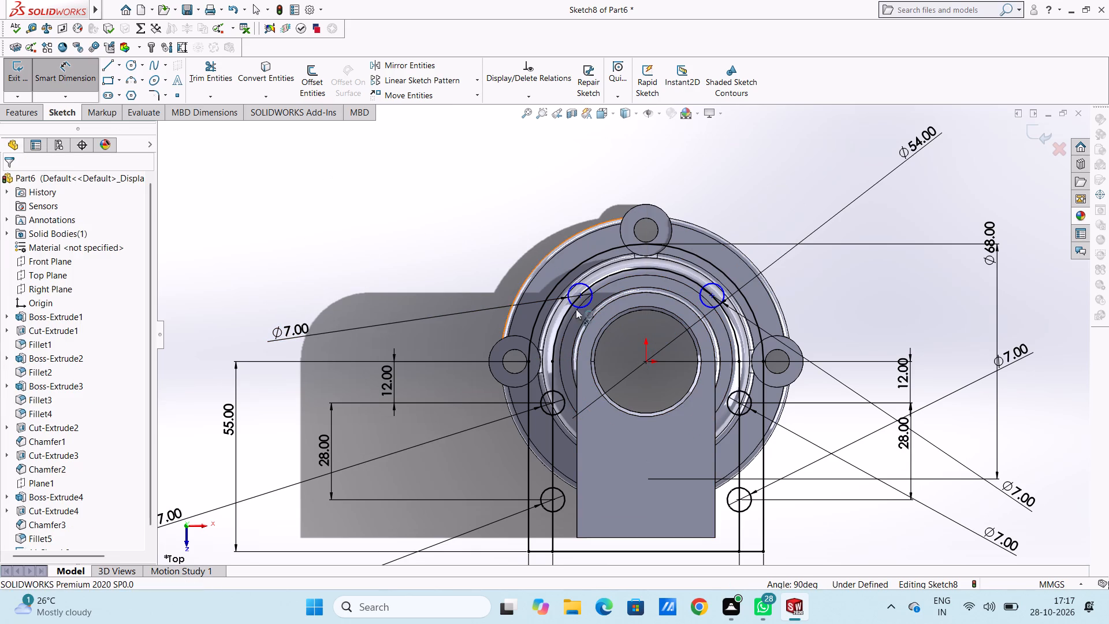
pyautogui.click(647, 360)
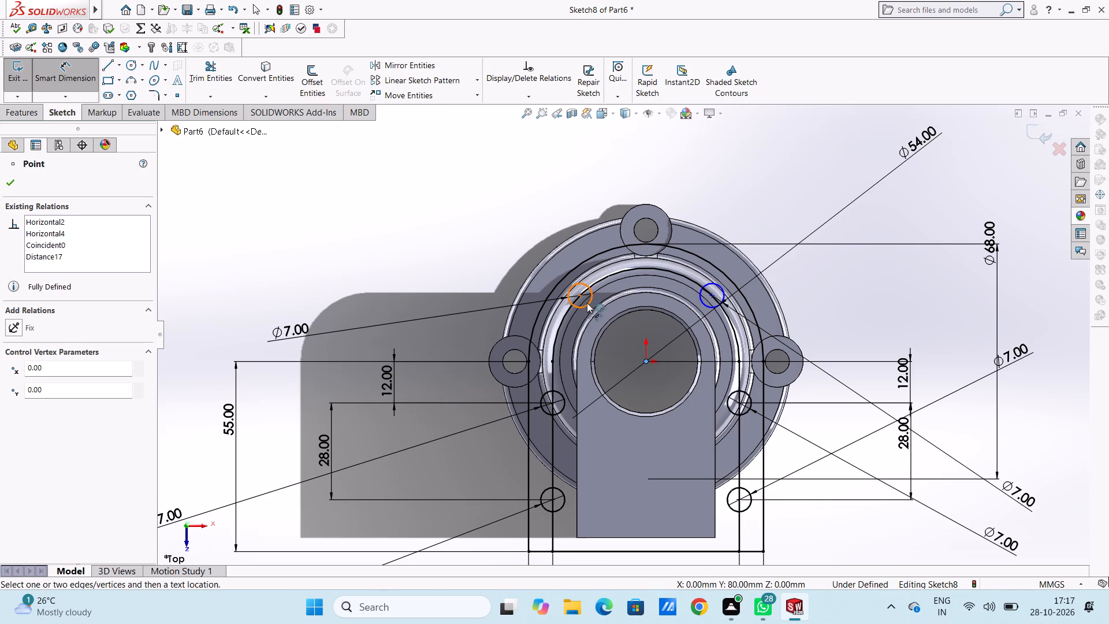
pyautogui.click(579, 296)
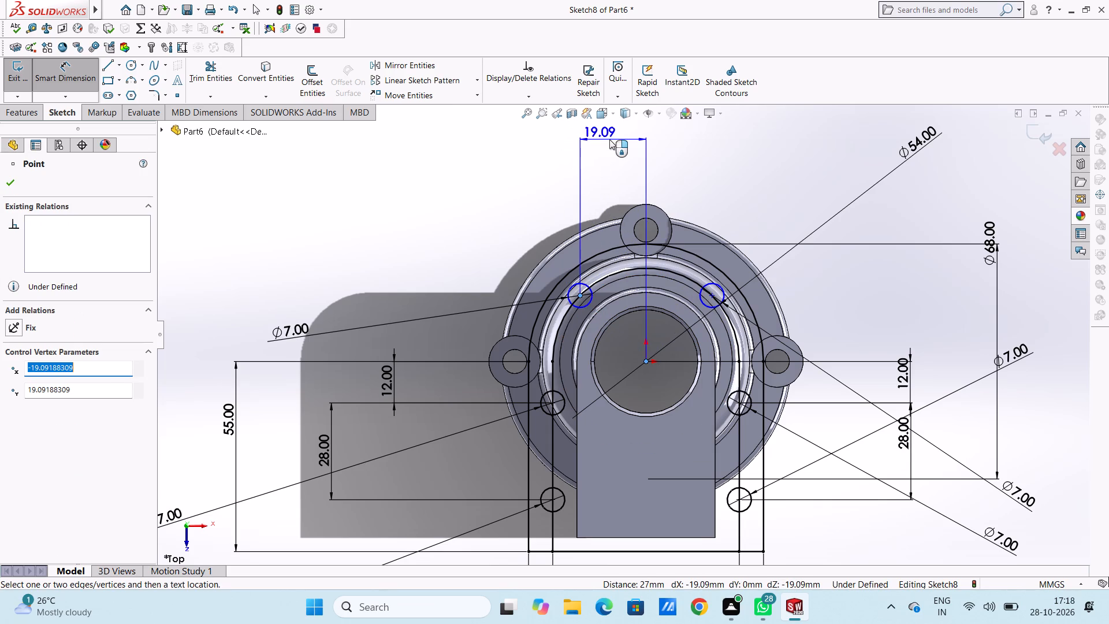
pyautogui.click(611, 140)
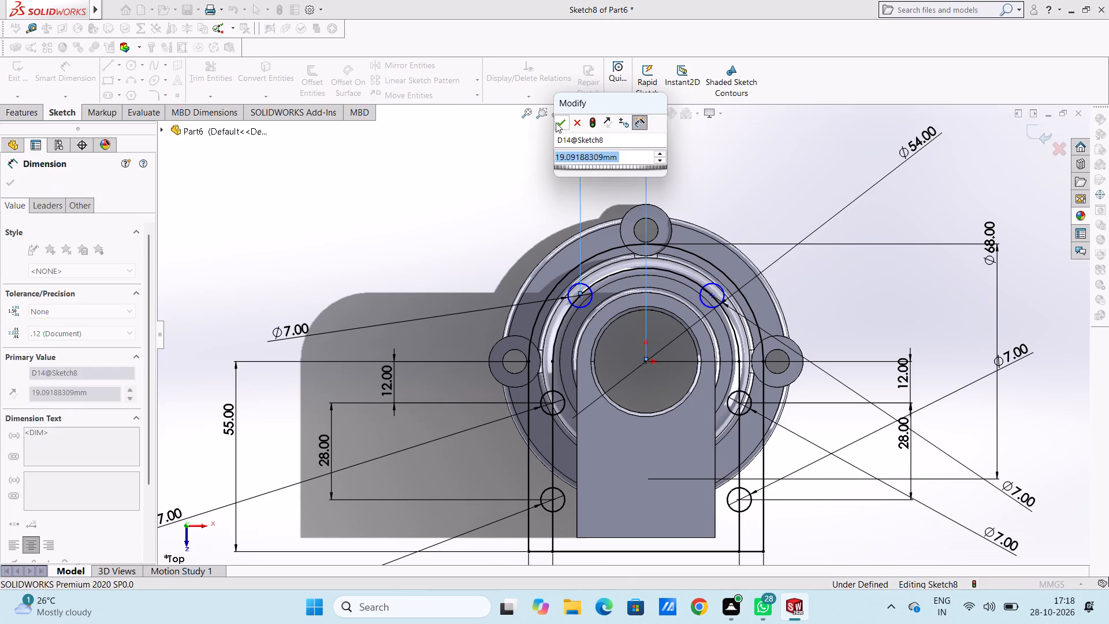
pyautogui.click(556, 122)
pyautogui.click(524, 163)
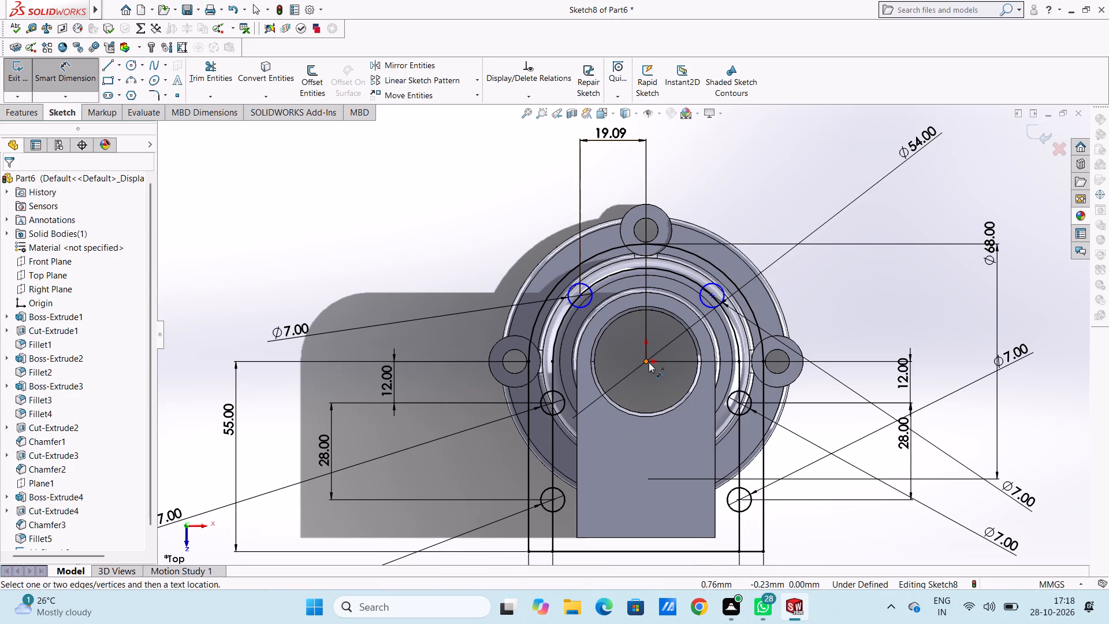
pyautogui.click(649, 362)
pyautogui.click(582, 294)
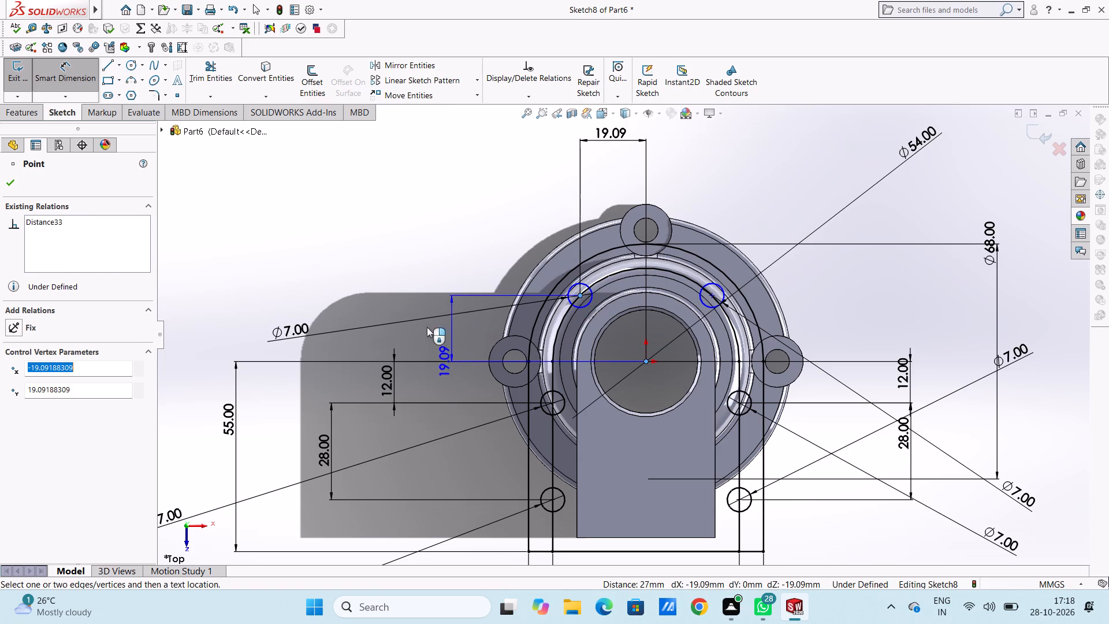
pyautogui.click(341, 322)
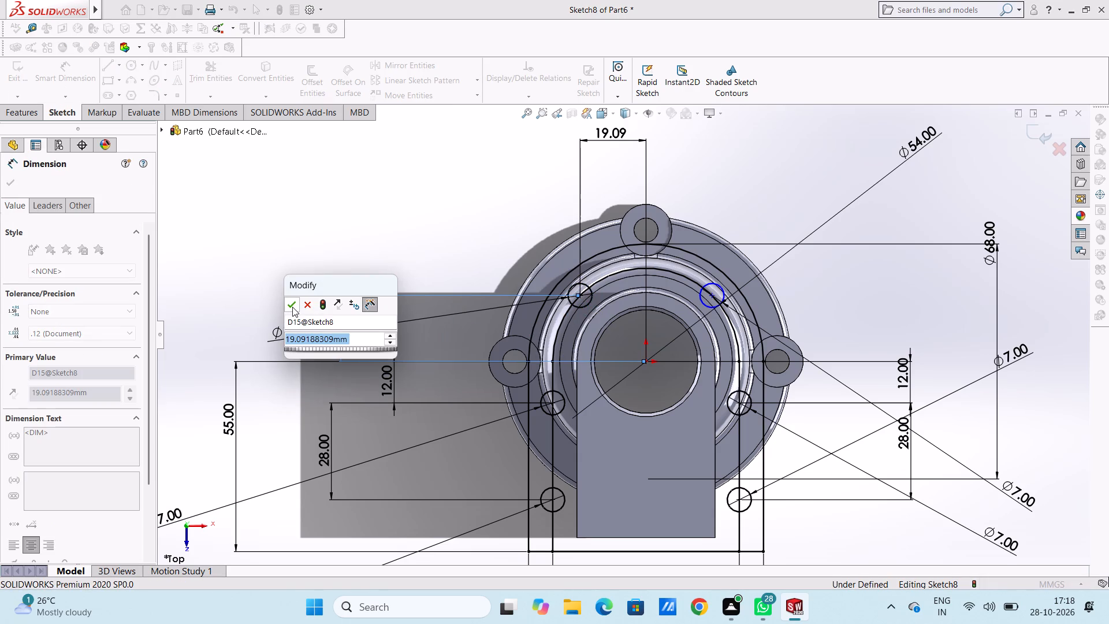
pyautogui.click(292, 306)
pyautogui.click(322, 247)
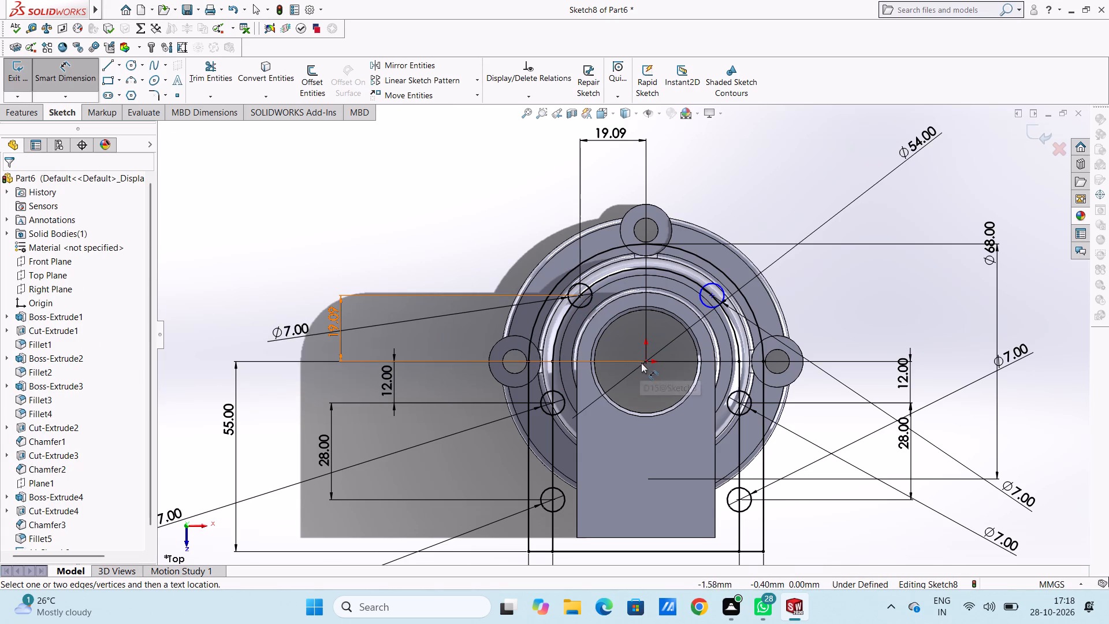
# Dimension the centre of the upper-right 7 mm circle at 19.09 mm both vertically and horizontally from the origin.
pyautogui.click(643, 365)
pyautogui.click(714, 296)
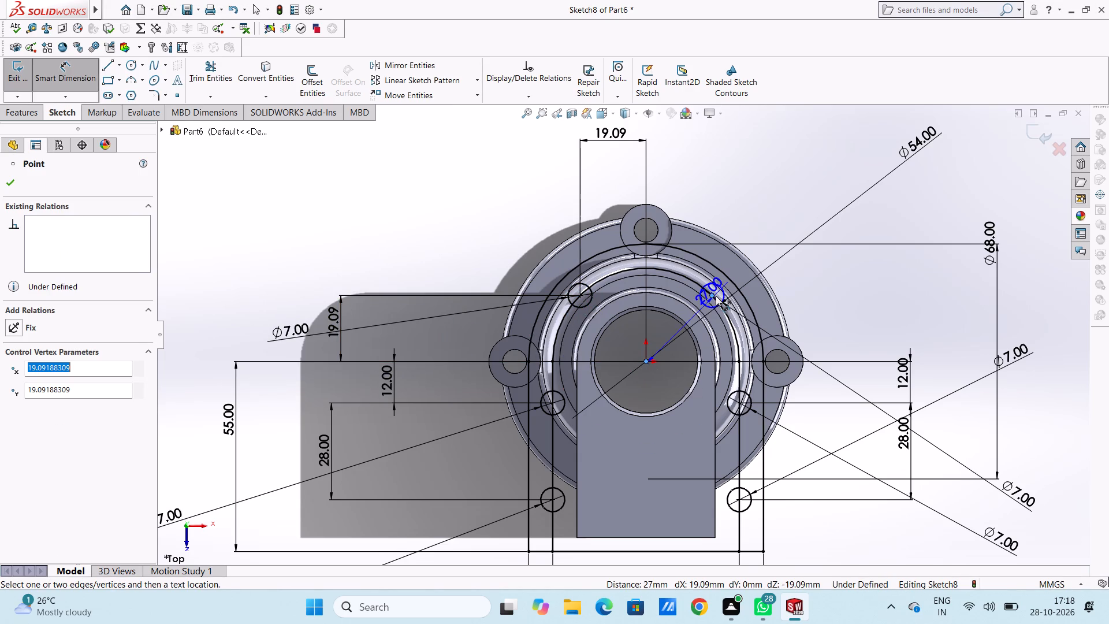
pyautogui.click(959, 308)
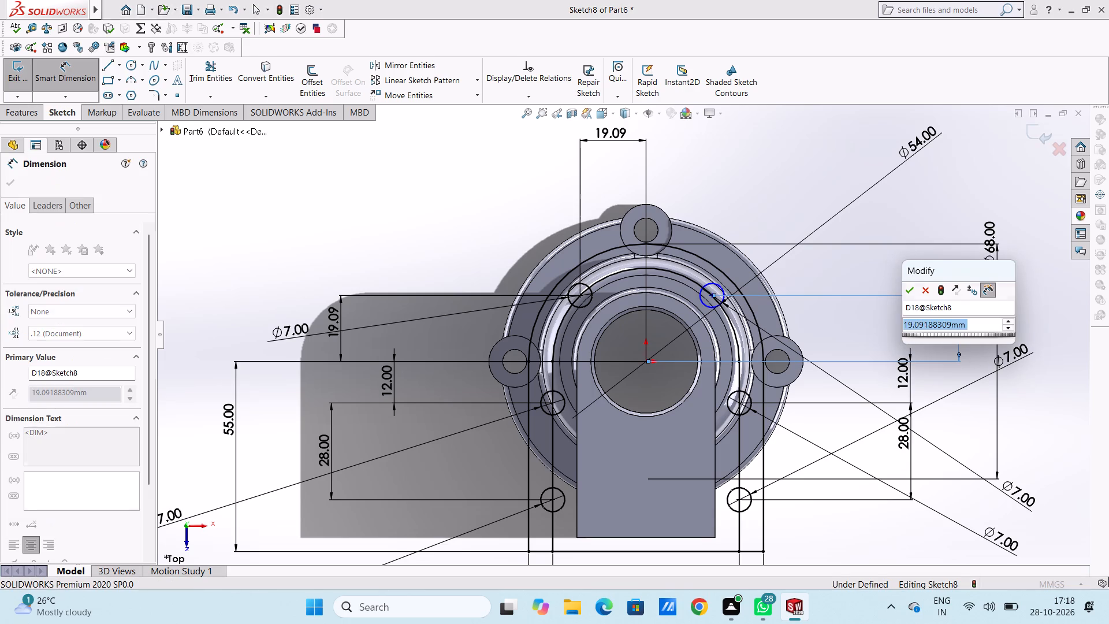
pyautogui.click(911, 293)
pyautogui.click(879, 272)
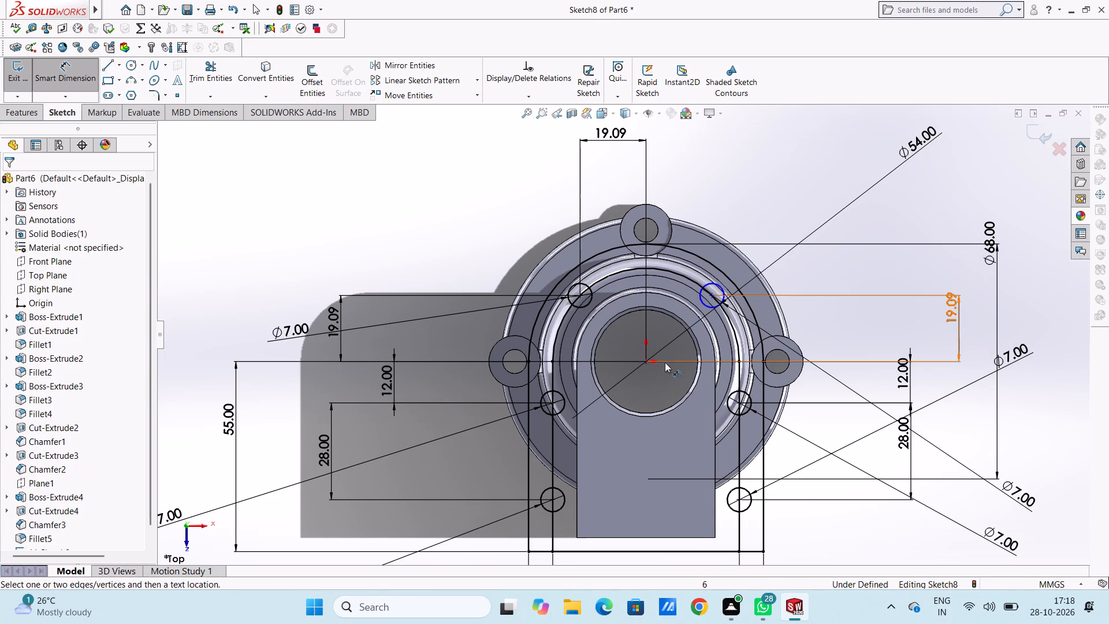
pyautogui.click(646, 362)
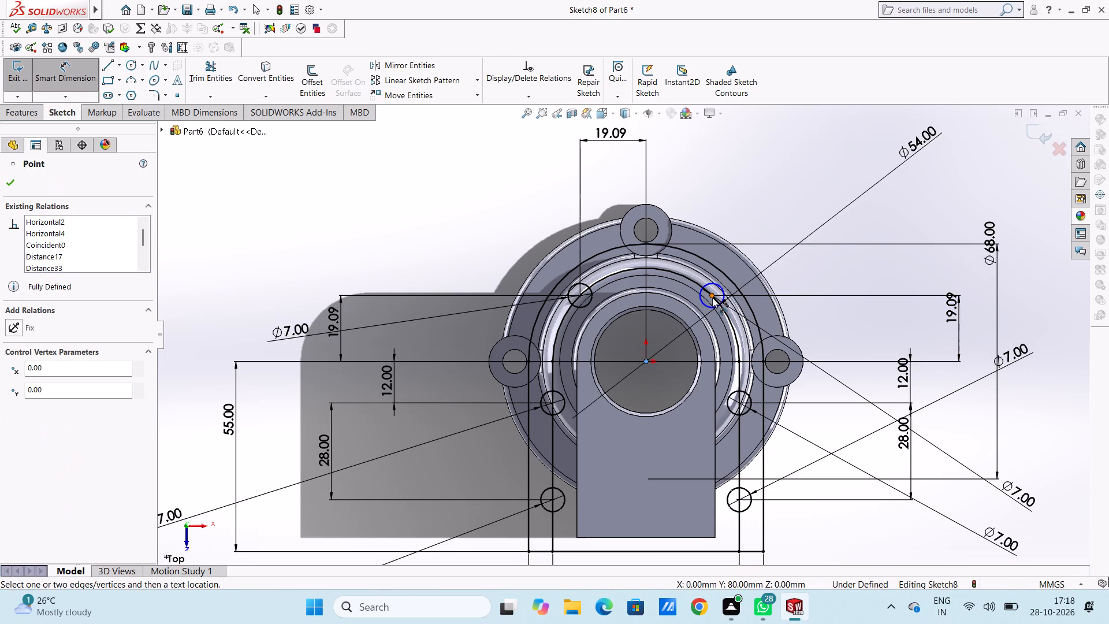
pyautogui.click(712, 298)
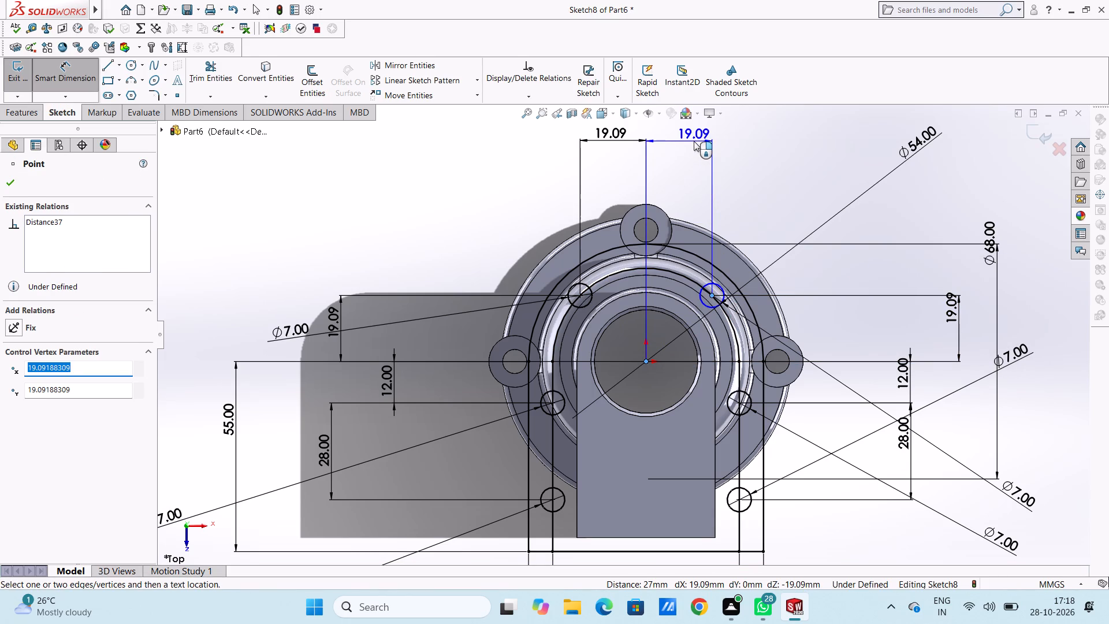
pyautogui.click(694, 141)
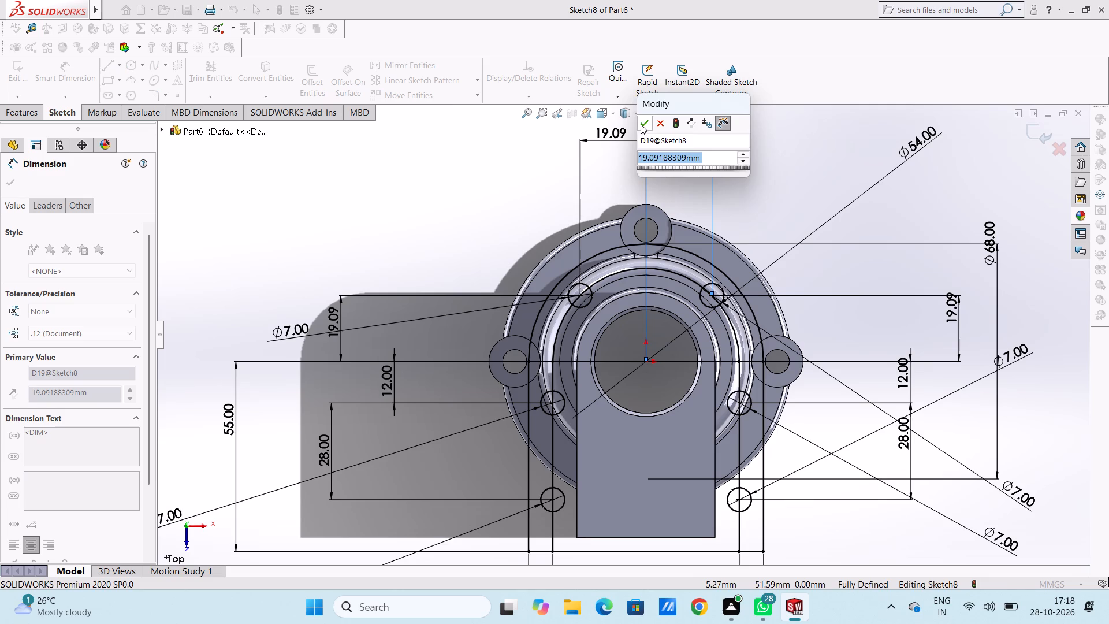
pyautogui.click(643, 125)
pyautogui.click(496, 241)
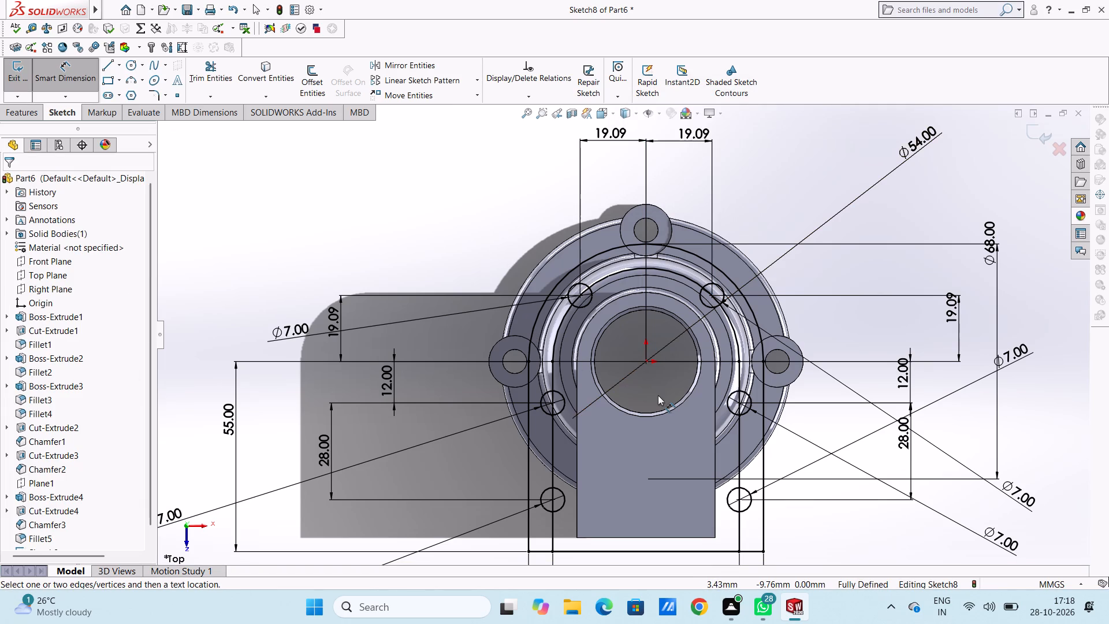
# Sketch a horizontal midpoint line centred on the outer U-profile's bottom line, extending 14 mm to each side.
pyautogui.scroll(-1, 634, 292)
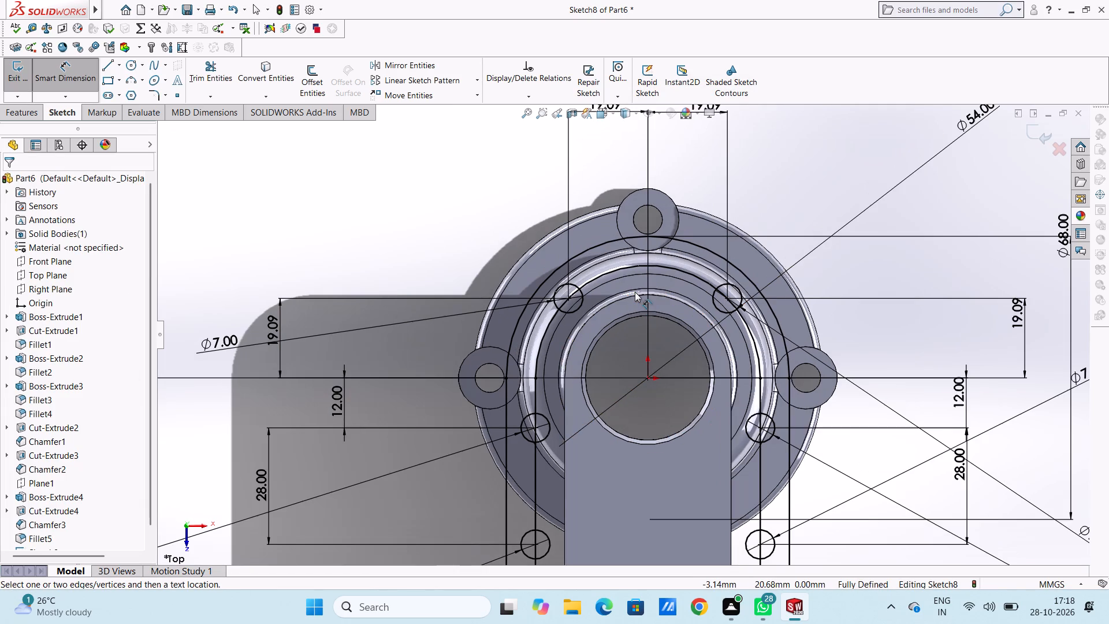
pyautogui.scroll(2, 635, 291)
pyautogui.moveTo(667, 402); pyautogui.dragTo(636, 240, button='middle')
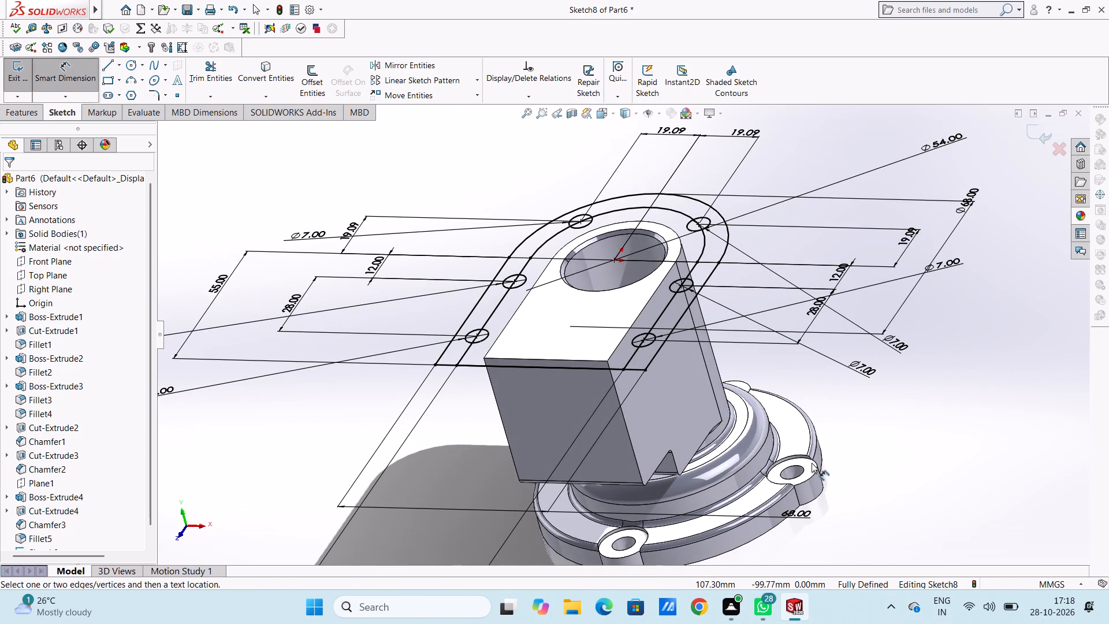
pyautogui.scroll(1, 486, 365)
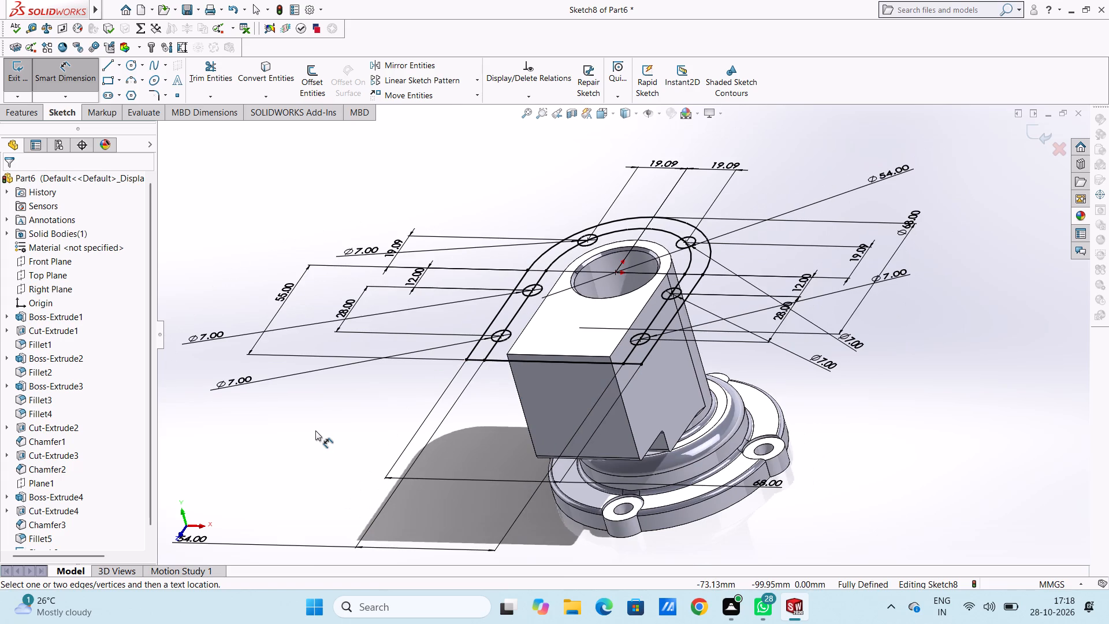
pyautogui.hotkey('ctrl', '5')
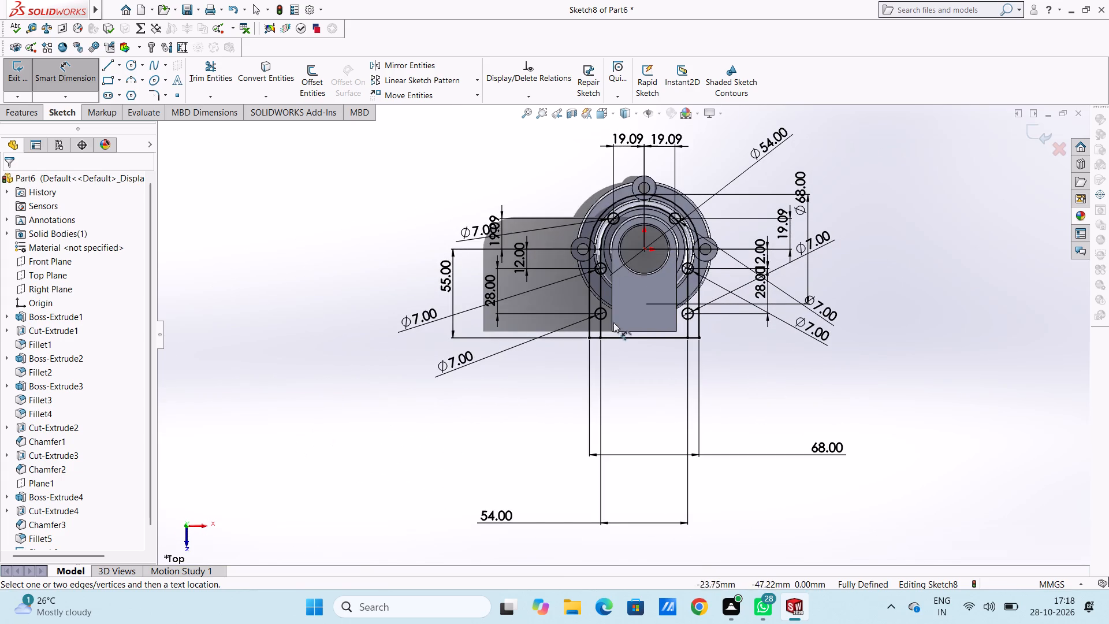
pyautogui.scroll(-3, 646, 319)
pyautogui.click(69, 73)
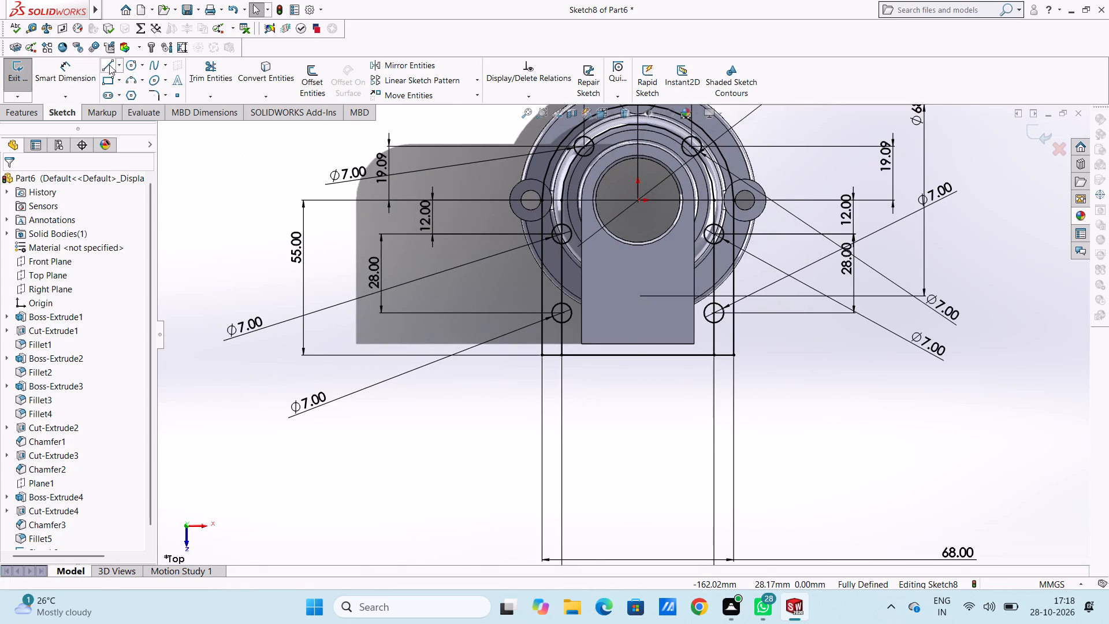
pyautogui.click(117, 68)
pyautogui.click(131, 115)
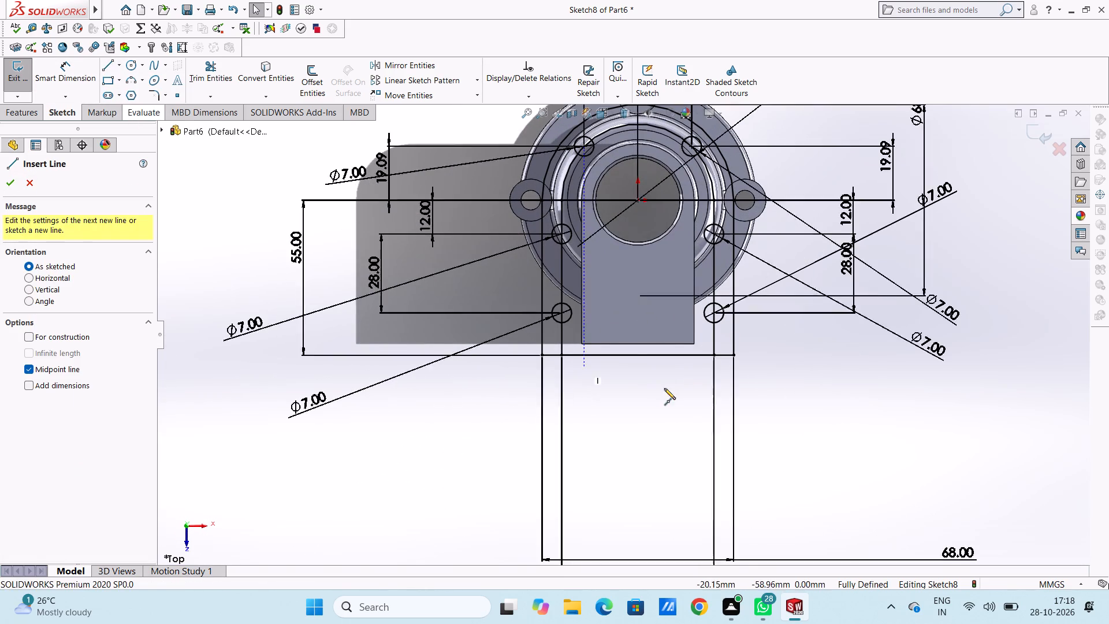
pyautogui.scroll(-5, 656, 352)
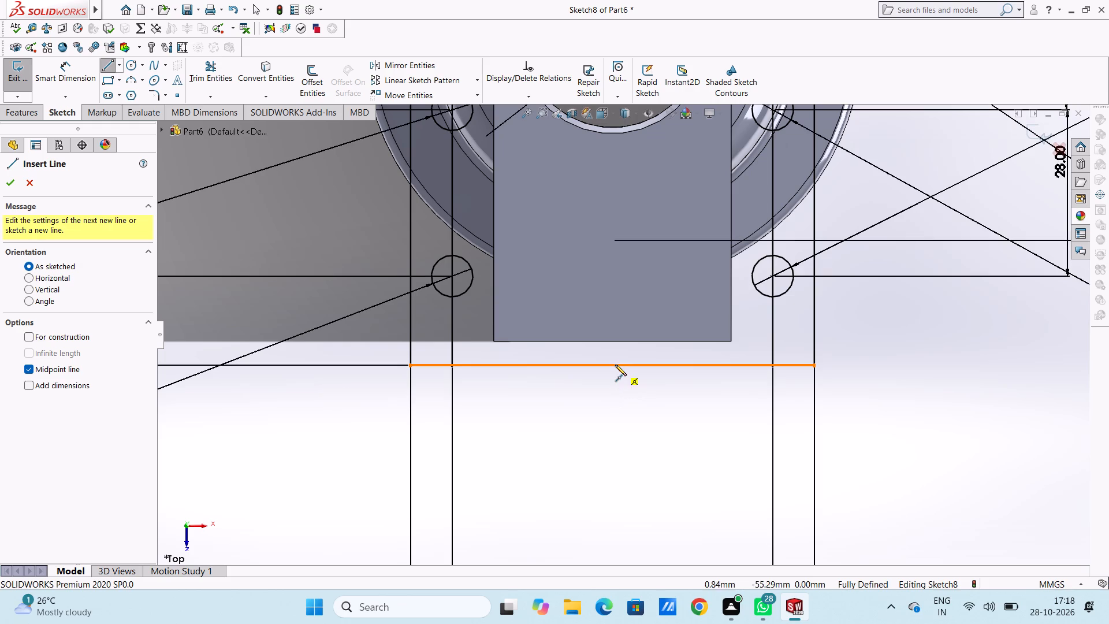
pyautogui.click(613, 364)
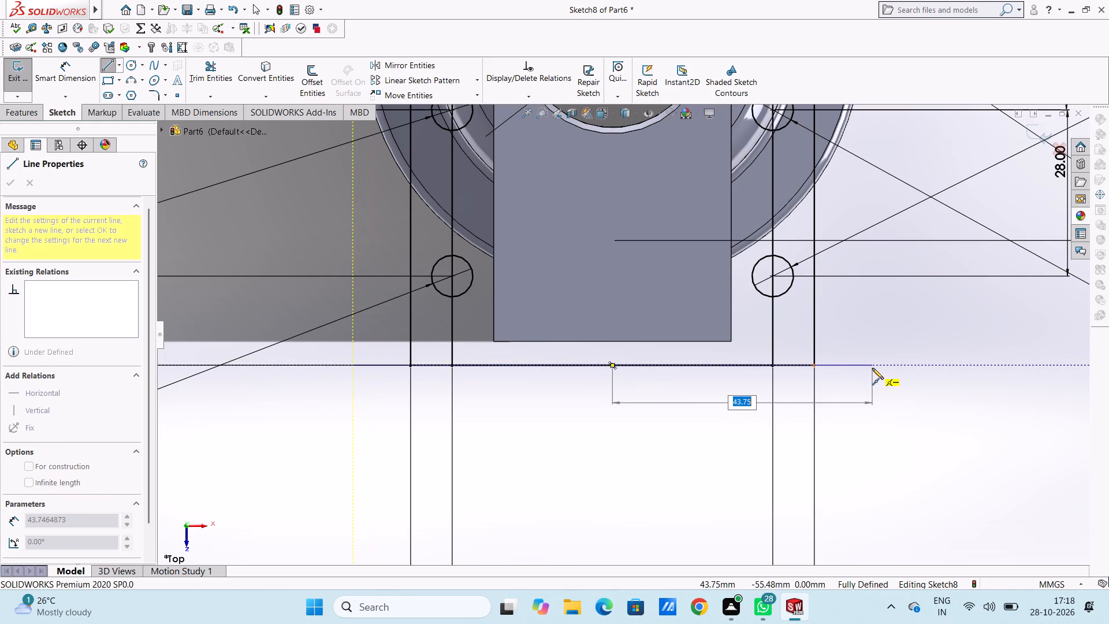
pyautogui.write('14')
pyautogui.press('Return')
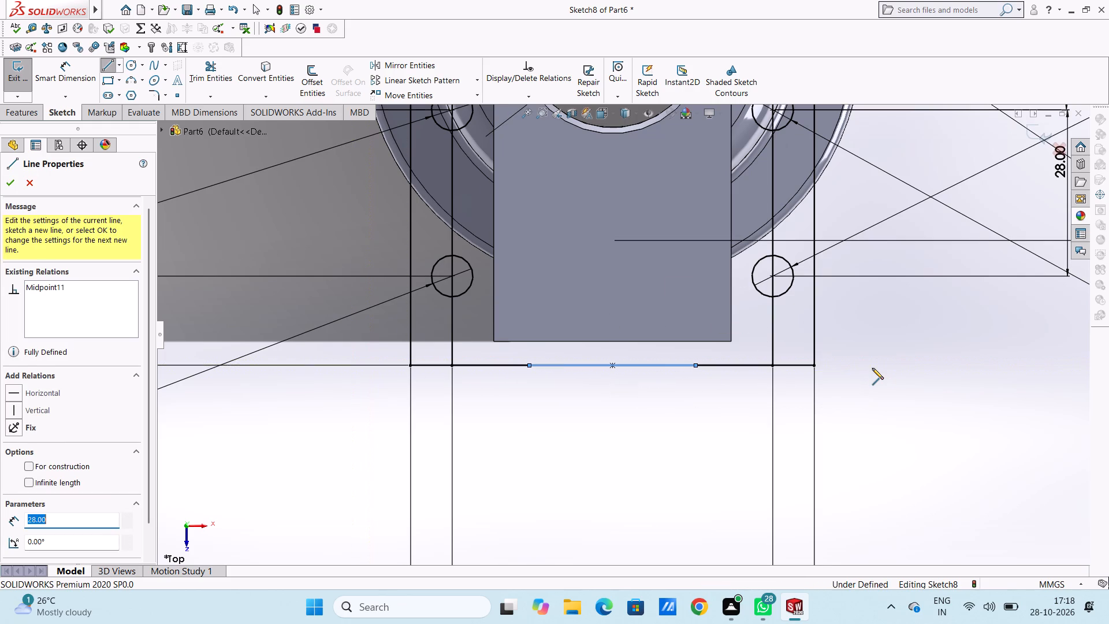
pyautogui.rightClick(868, 460)
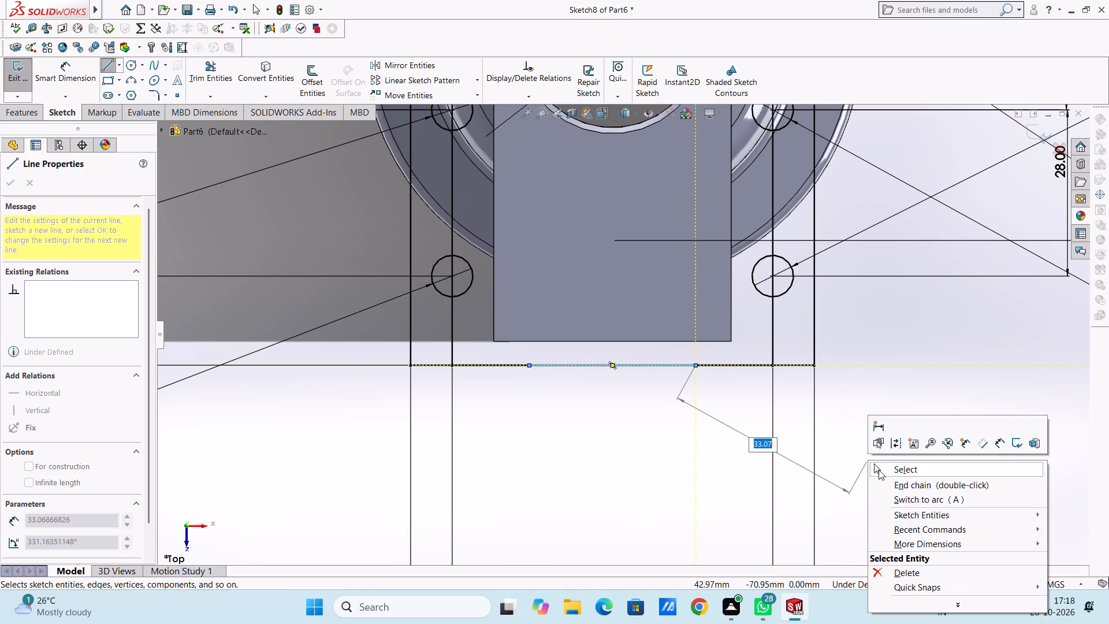
pyautogui.click(879, 470)
pyautogui.click(575, 450)
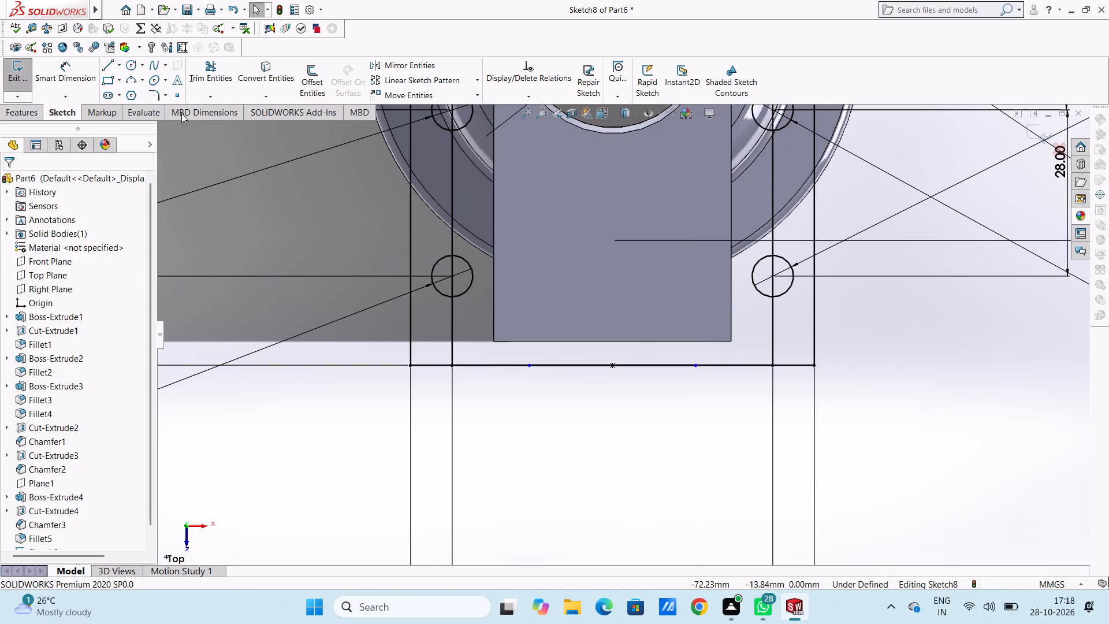
# Offset the 28 mm centred bottom line by 5 mm in one direction, reversed inward toward the origin.
pyautogui.click(303, 85)
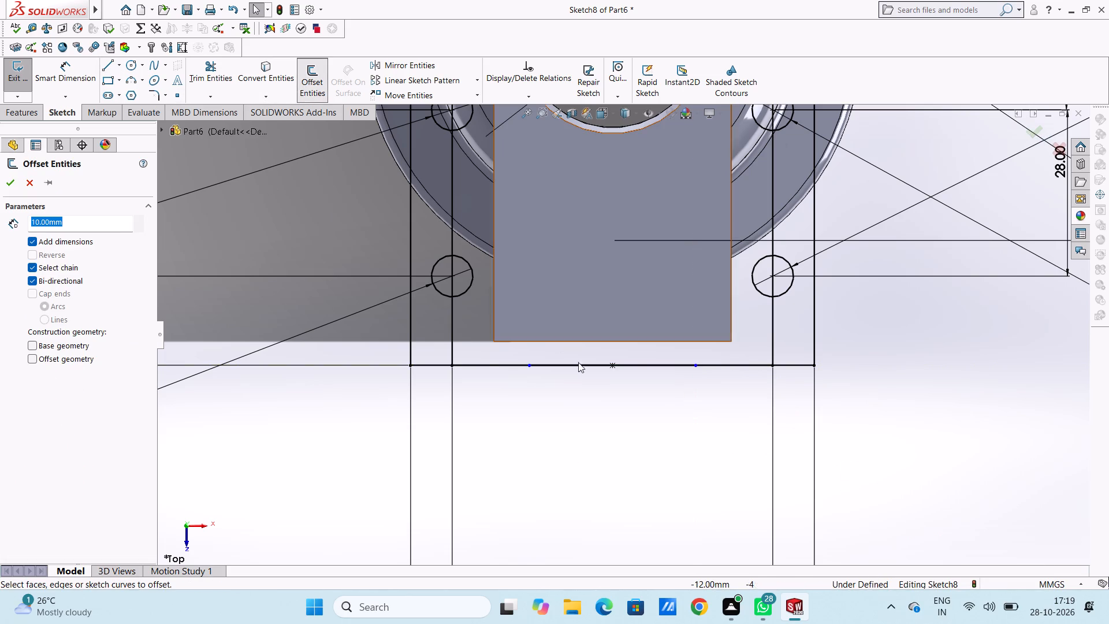
pyautogui.click(577, 368)
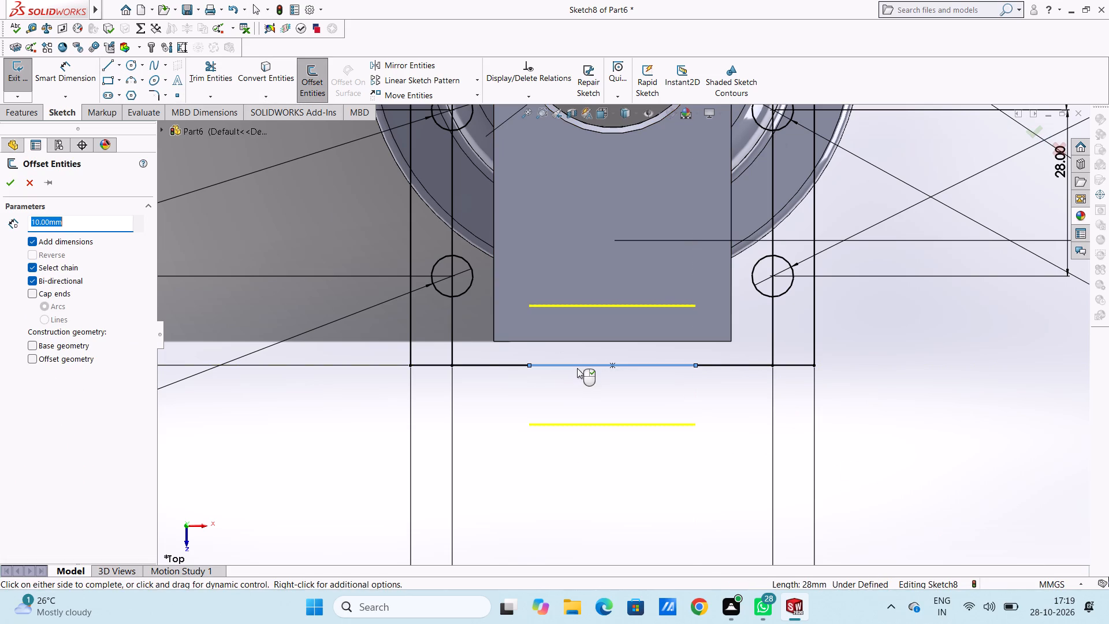
pyautogui.click(34, 278)
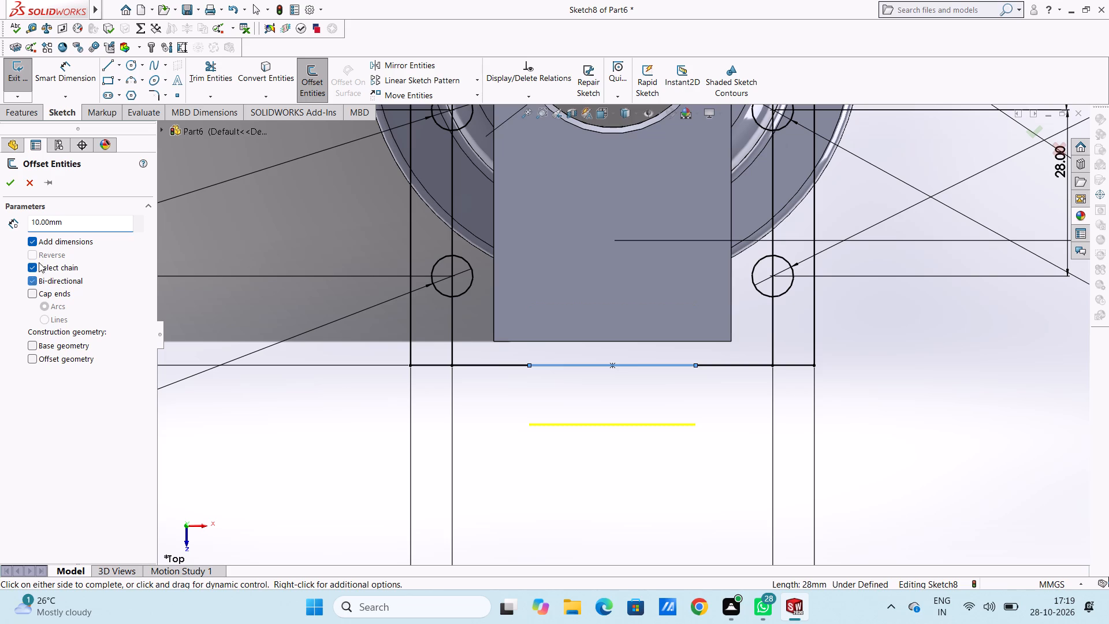
pyautogui.doubleClick(77, 223)
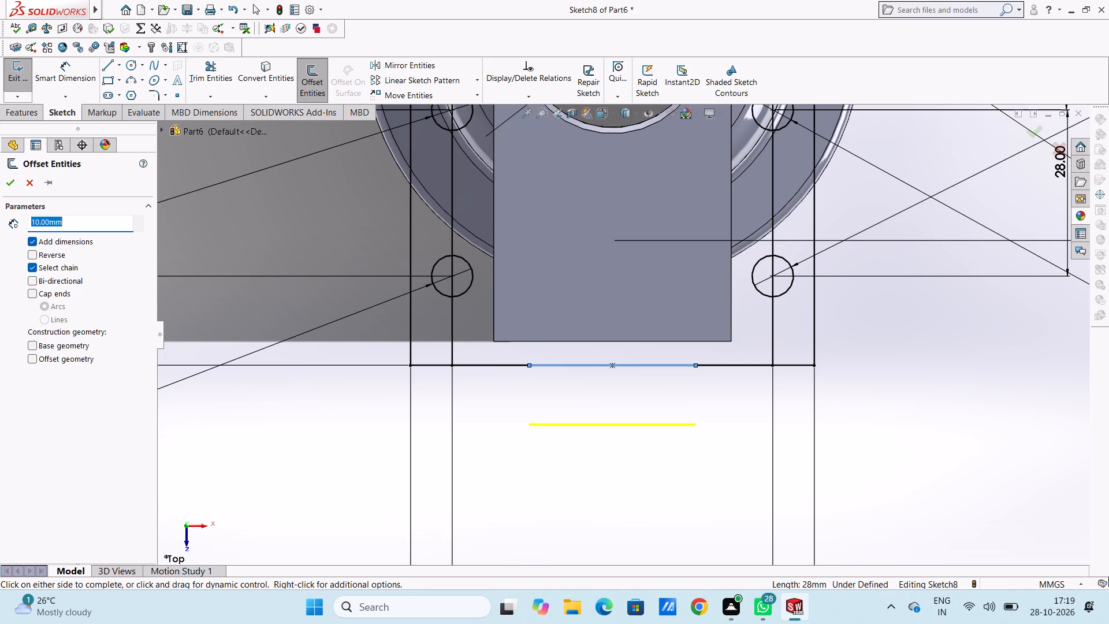
pyautogui.press('5')
pyautogui.press('Return')
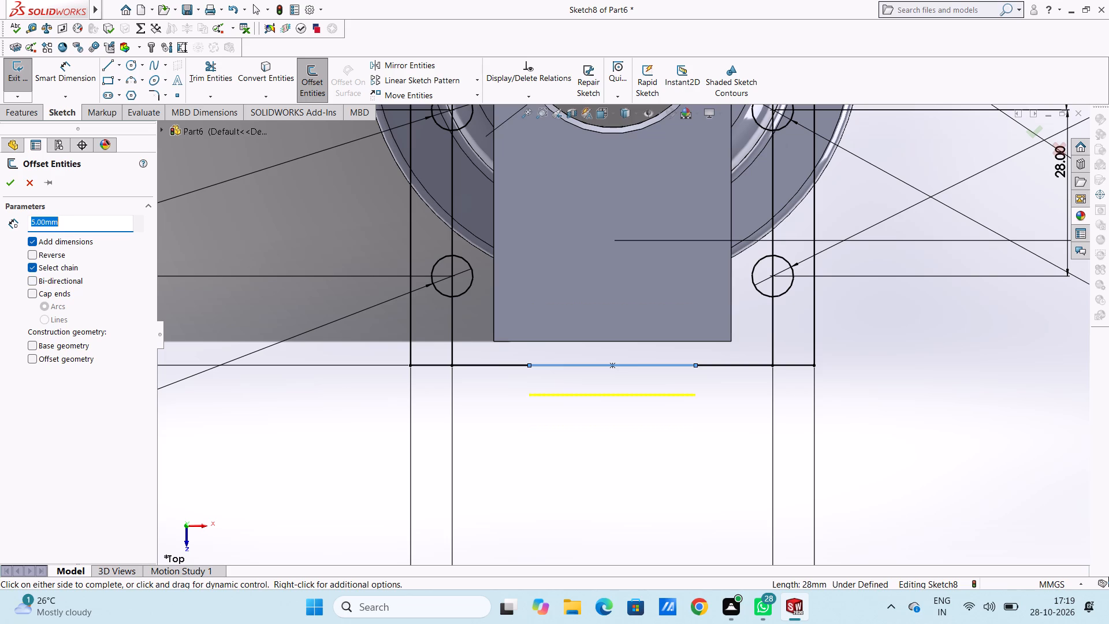
pyautogui.click(31, 258)
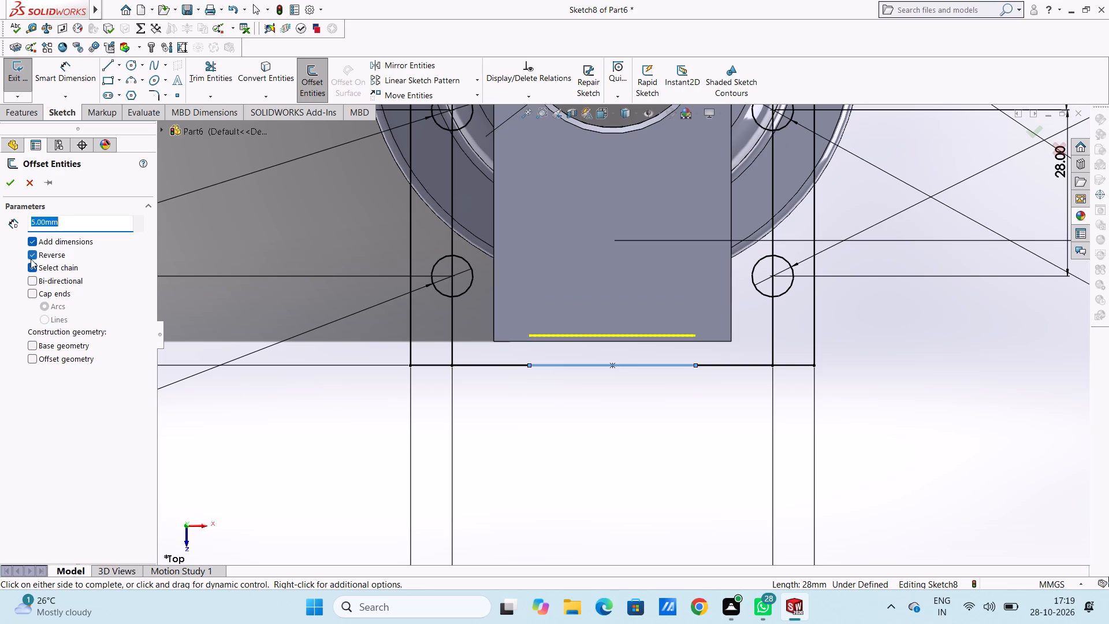
pyautogui.click(9, 180)
pyautogui.click(244, 226)
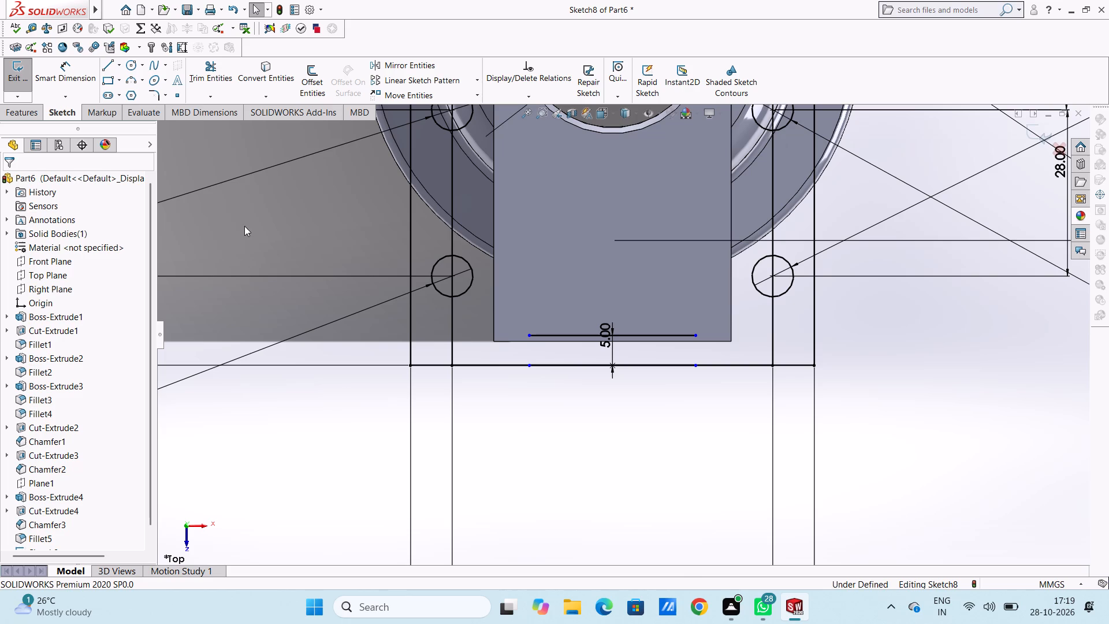
# Sketch two vertical lines joining the ends of the offset line to the flange profile's bottom line.
pyautogui.click(110, 64)
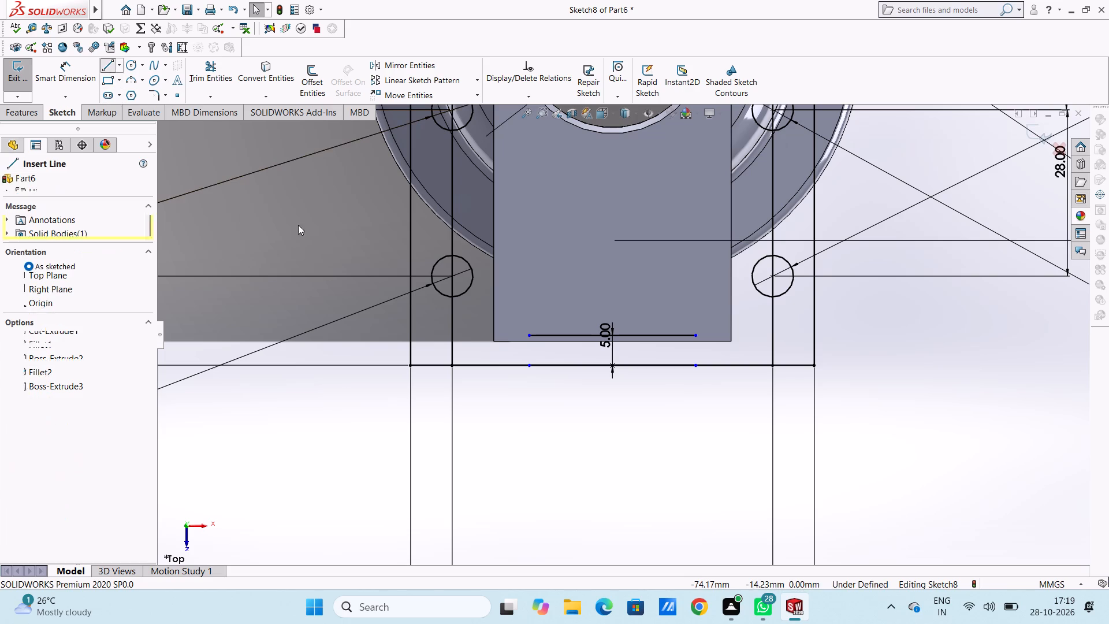
pyautogui.click(529, 337)
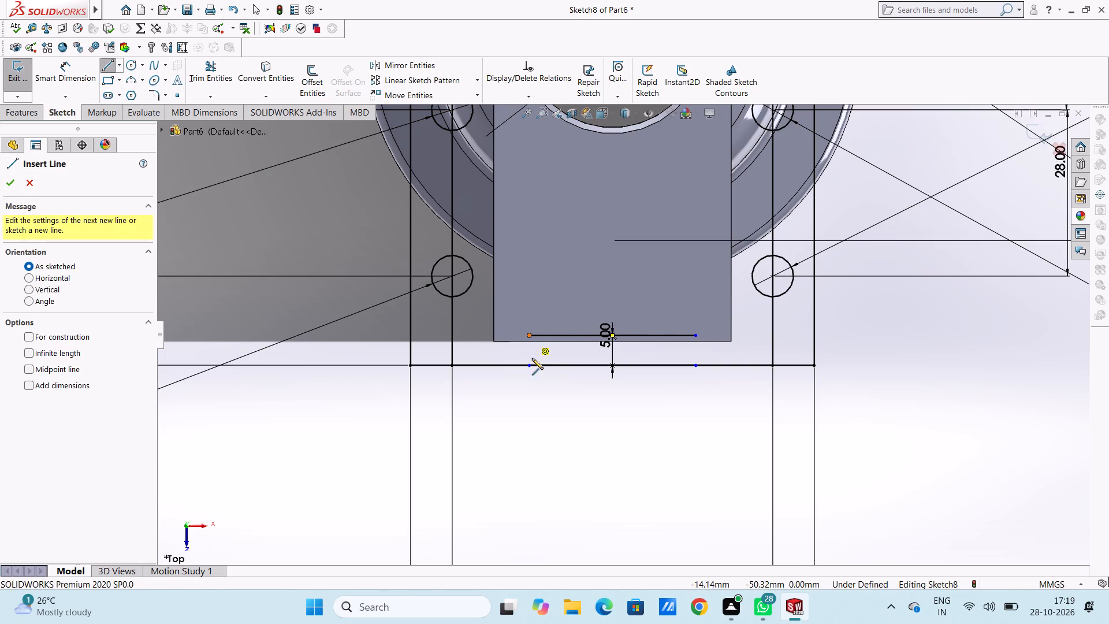
pyautogui.click(533, 369)
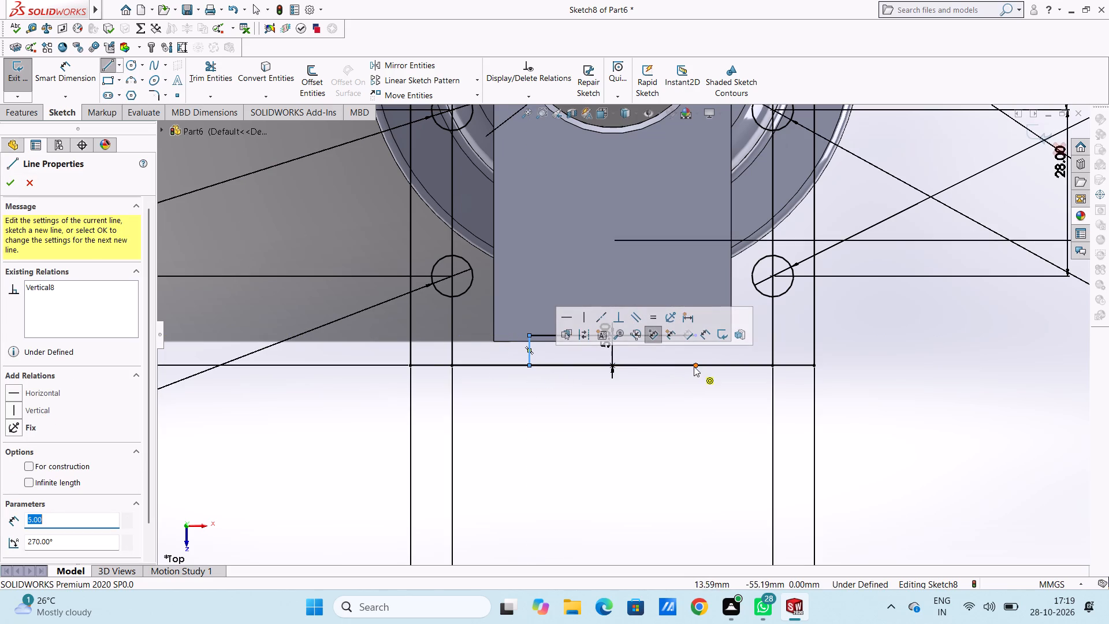
pyautogui.click(695, 367)
pyautogui.click(696, 339)
pyautogui.rightClick(597, 463)
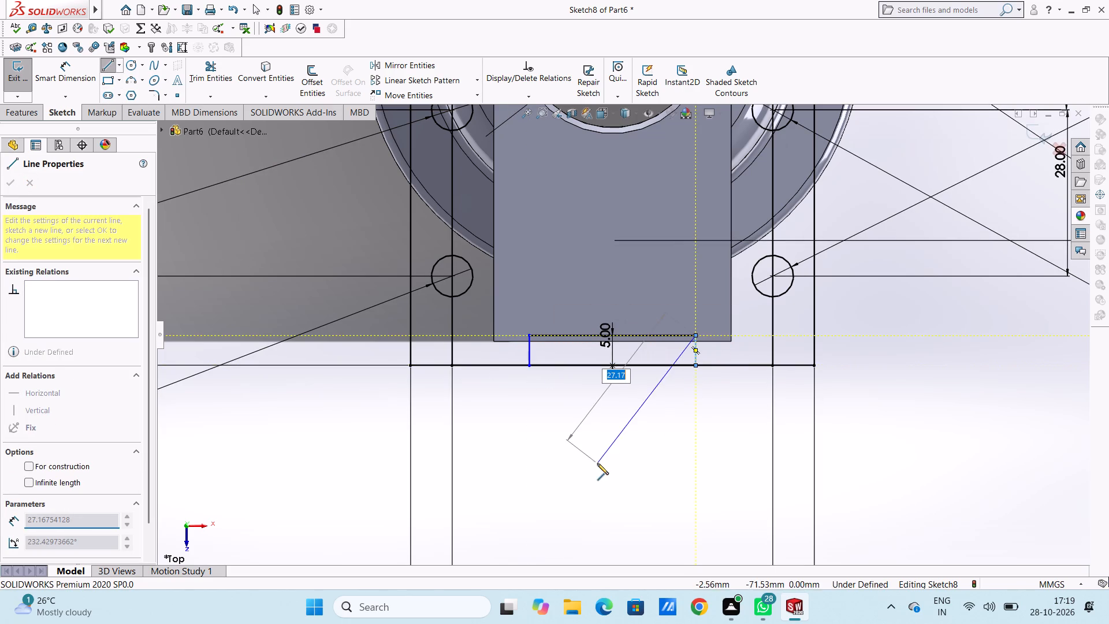
pyautogui.click(615, 475)
pyautogui.click(565, 460)
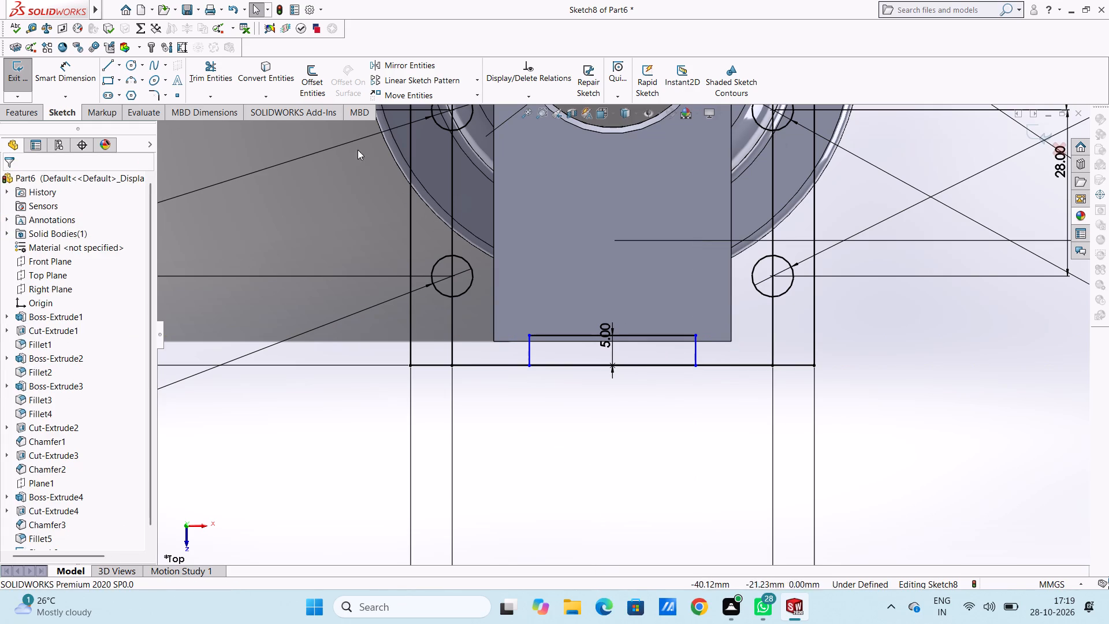
# Trim away the overlapping bottom-line segments between the two short vertical lines to open the notch.
pyautogui.click(221, 79)
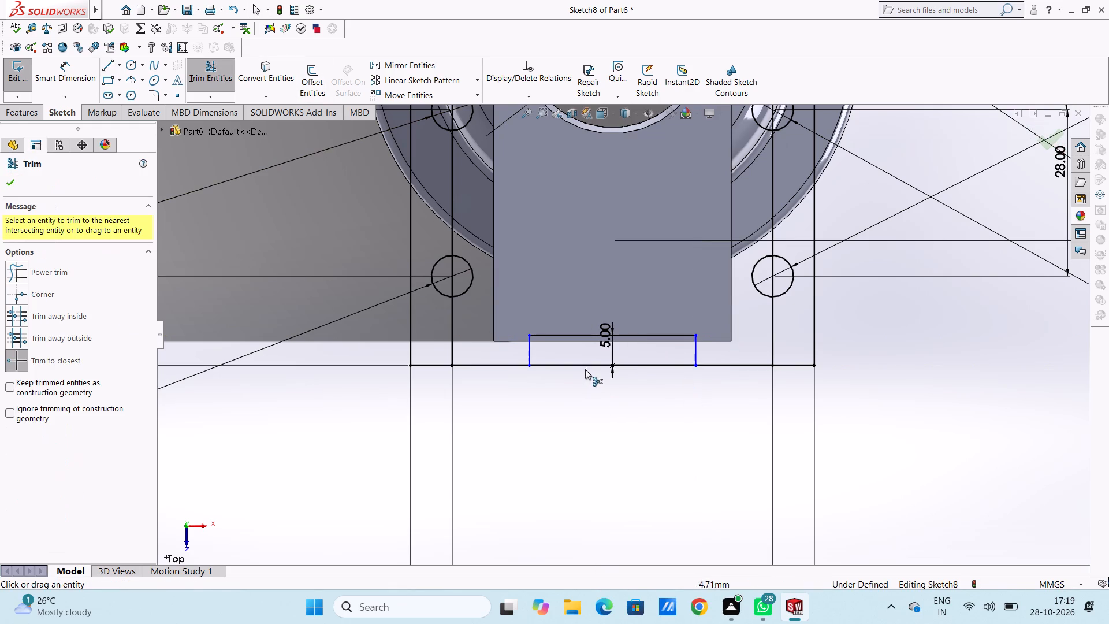
pyautogui.click(585, 367)
pyautogui.click(586, 367)
pyautogui.click(585, 314)
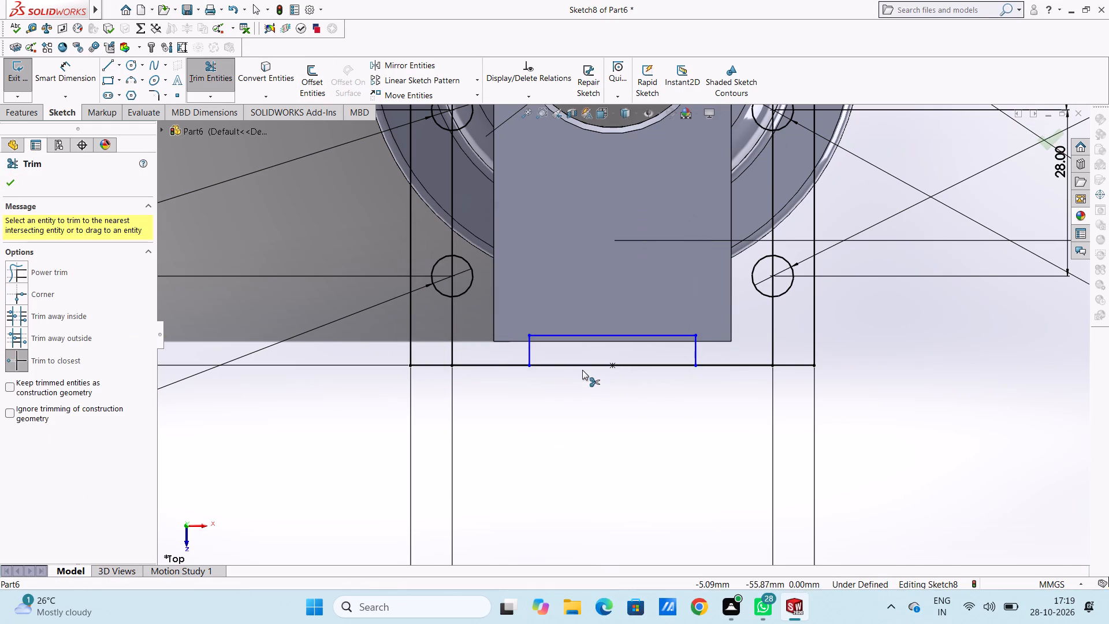
pyautogui.click(582, 367)
pyautogui.click(586, 315)
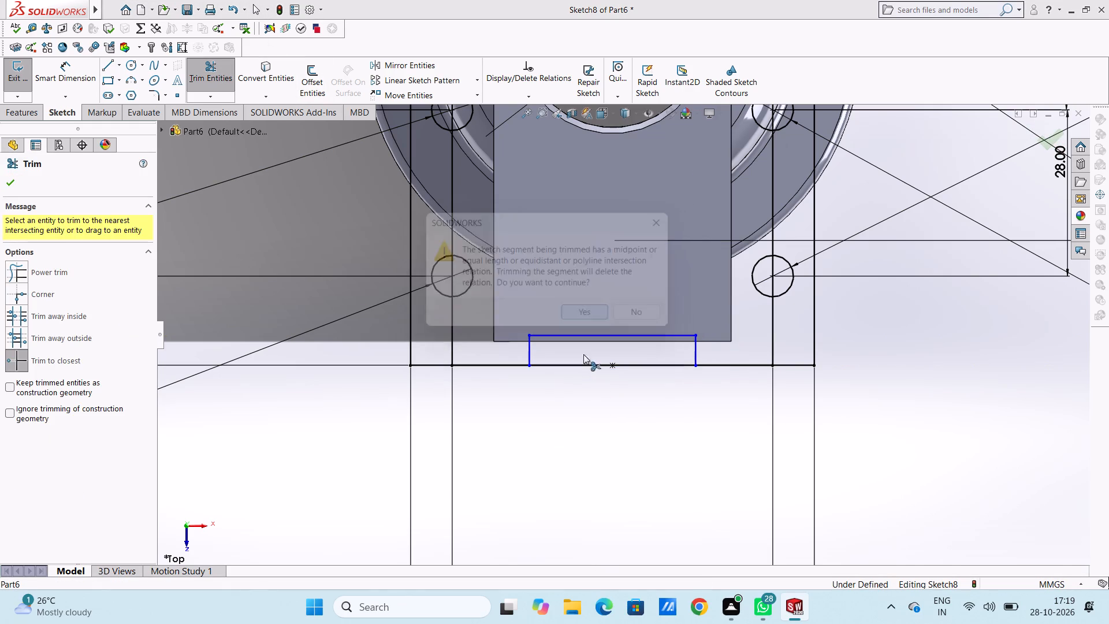
pyautogui.click(581, 361)
pyautogui.doubleClick(584, 365)
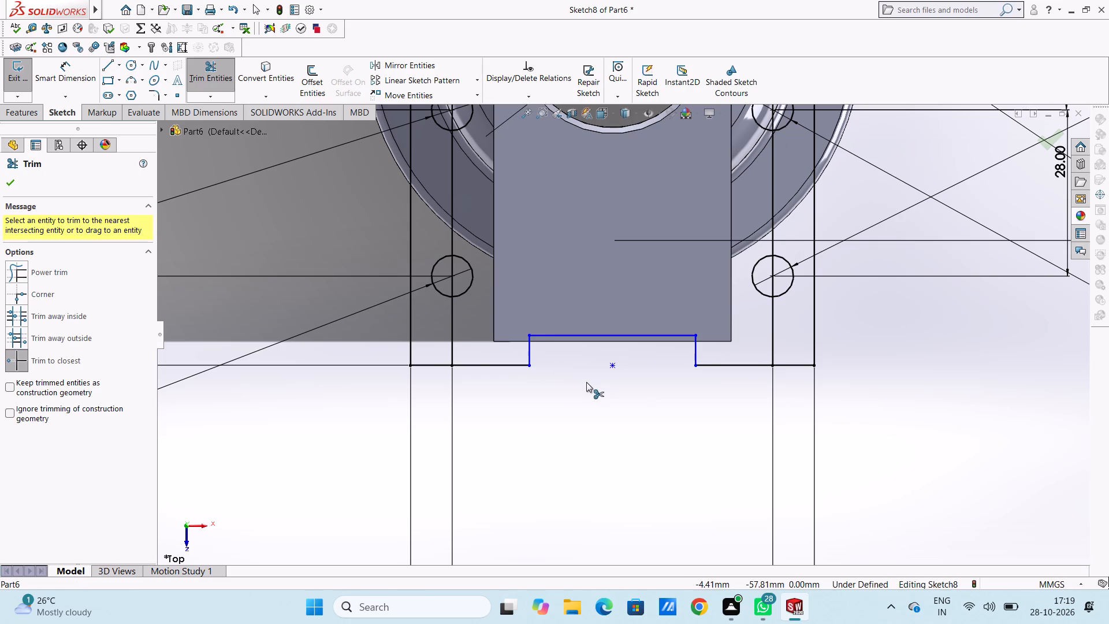
pyautogui.scroll(5, 586, 382)
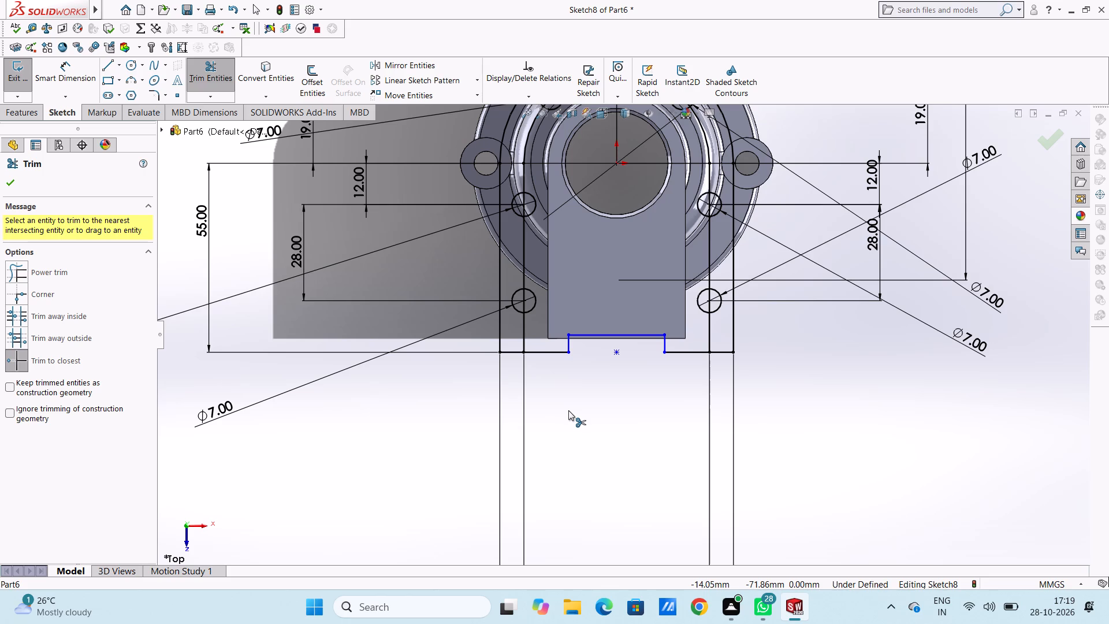
pyautogui.scroll(2, 568, 410)
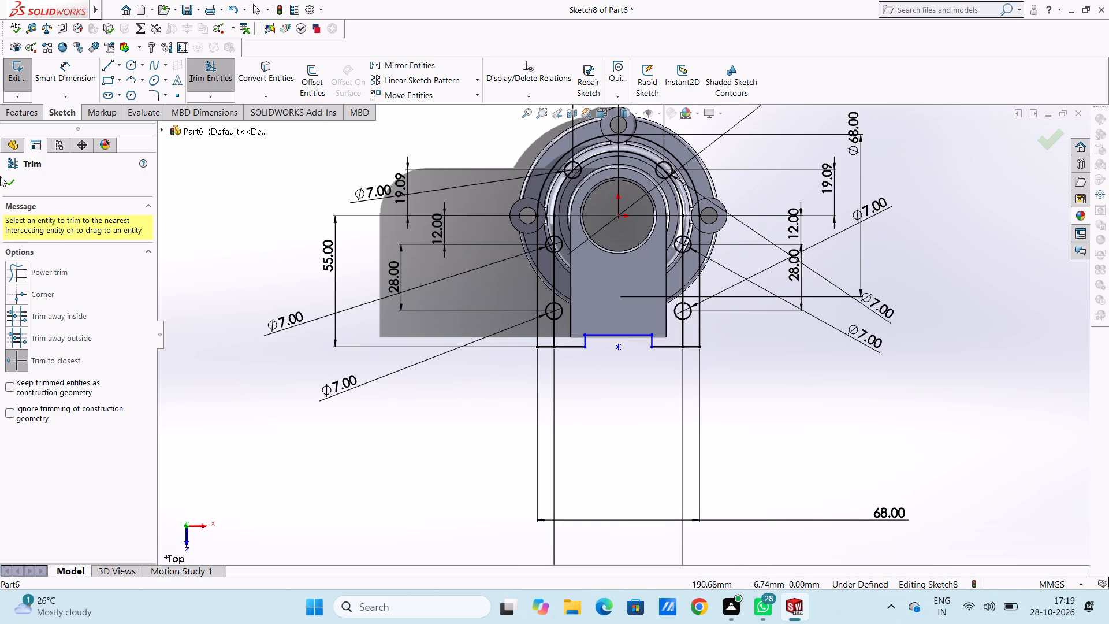
pyautogui.click(16, 184)
pyautogui.click(178, 235)
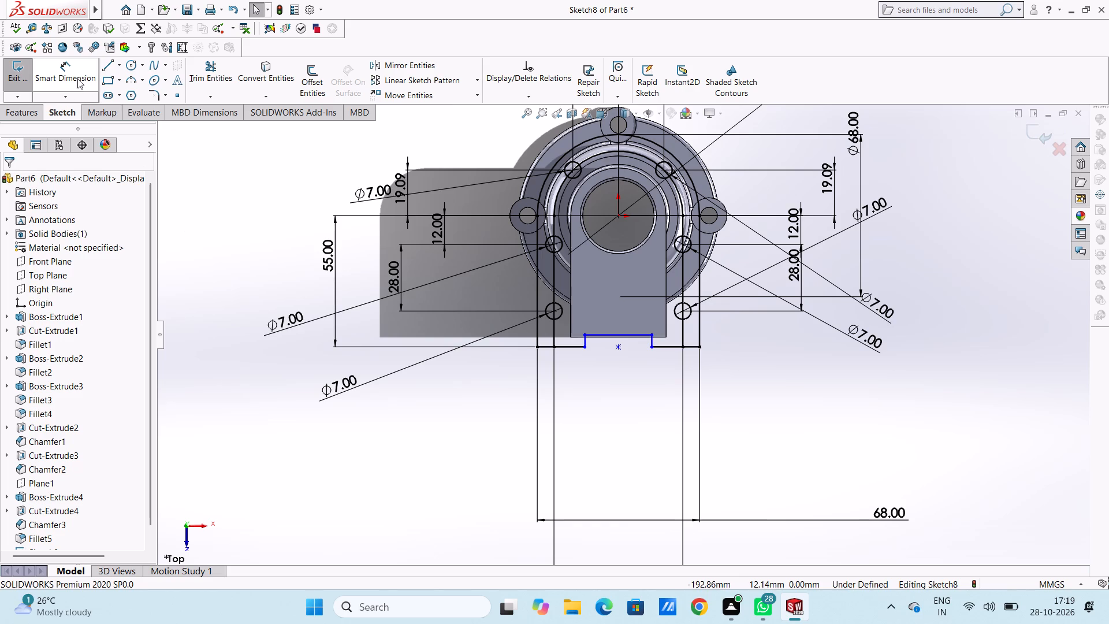
# Dimension the notch's short vertical side line and set its depth to 4 mm.
pyautogui.click(77, 74)
pyautogui.scroll(-4, 605, 403)
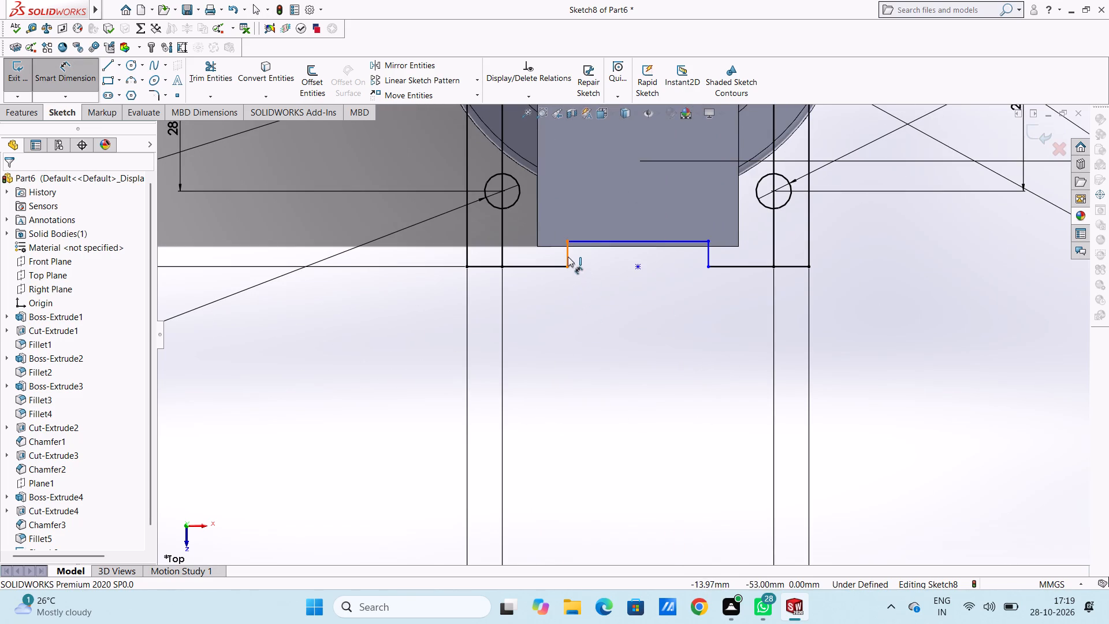
pyautogui.click(568, 254)
pyautogui.scroll(3, 341, 270)
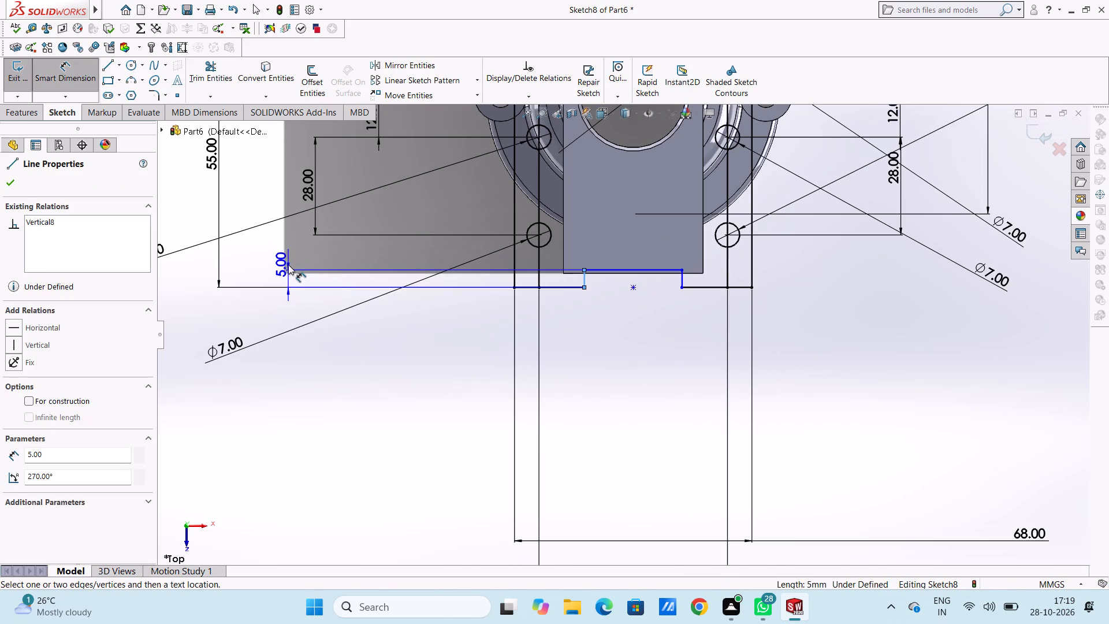
pyautogui.click(288, 264)
pyautogui.press('4')
pyautogui.press('Return')
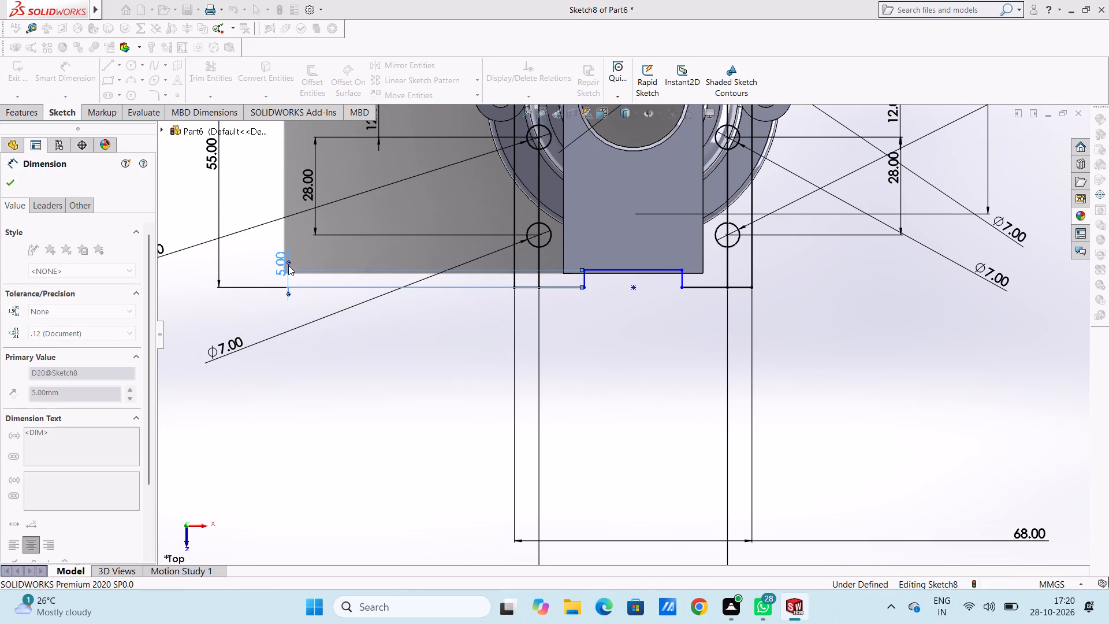
pyautogui.click(425, 373)
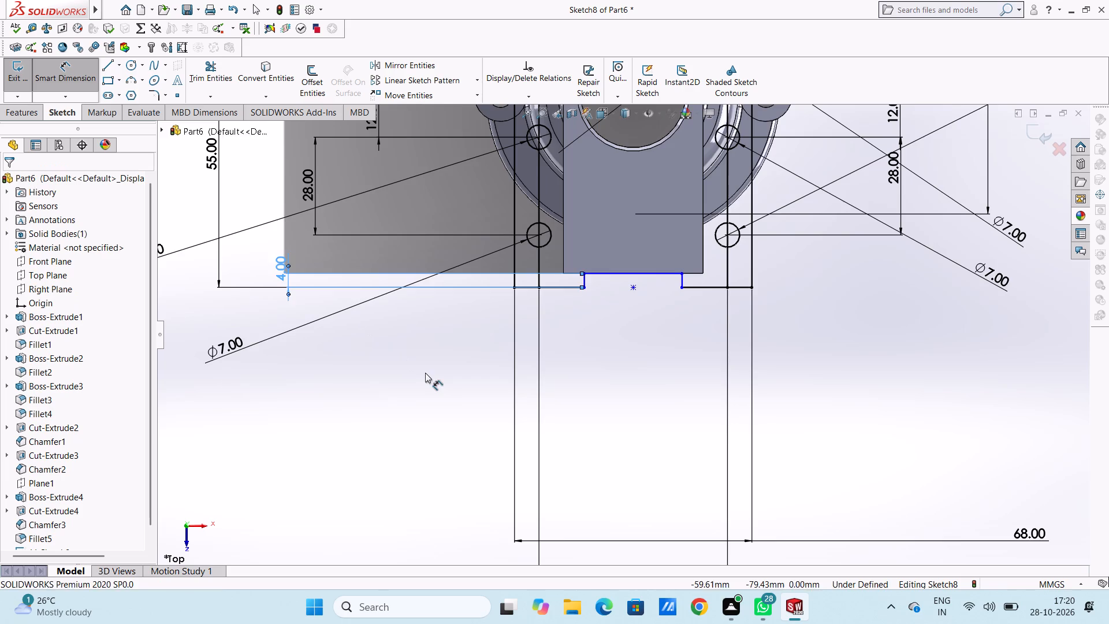
# Dimension the width of the notch along its horizontal line.
pyautogui.scroll(-5, 606, 282)
pyautogui.click(755, 283)
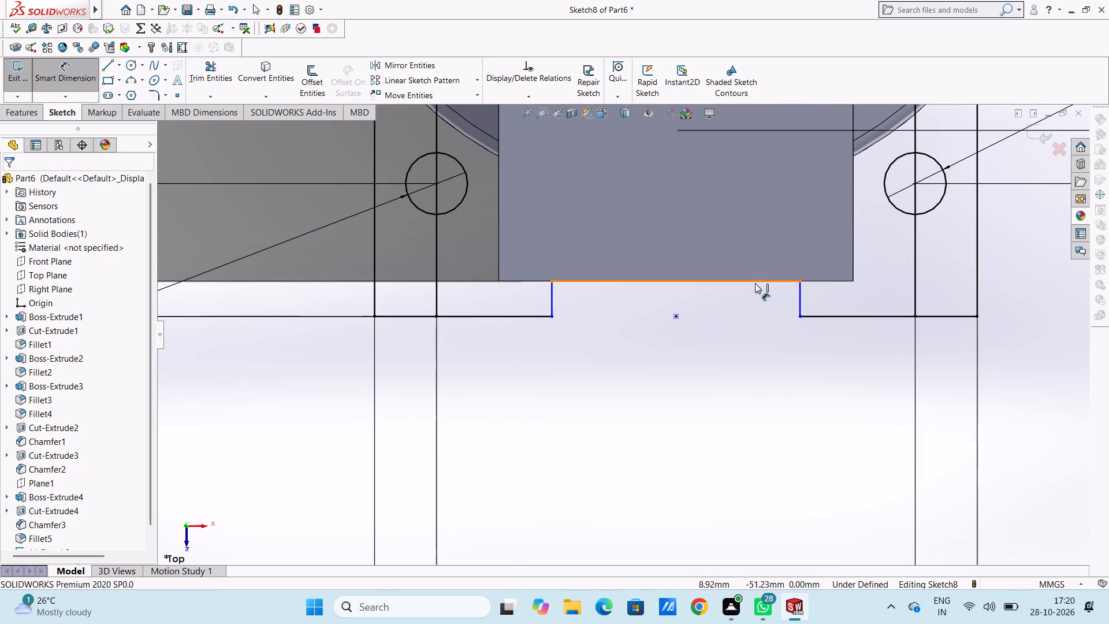
pyautogui.scroll(6, 782, 387)
pyautogui.click(987, 472)
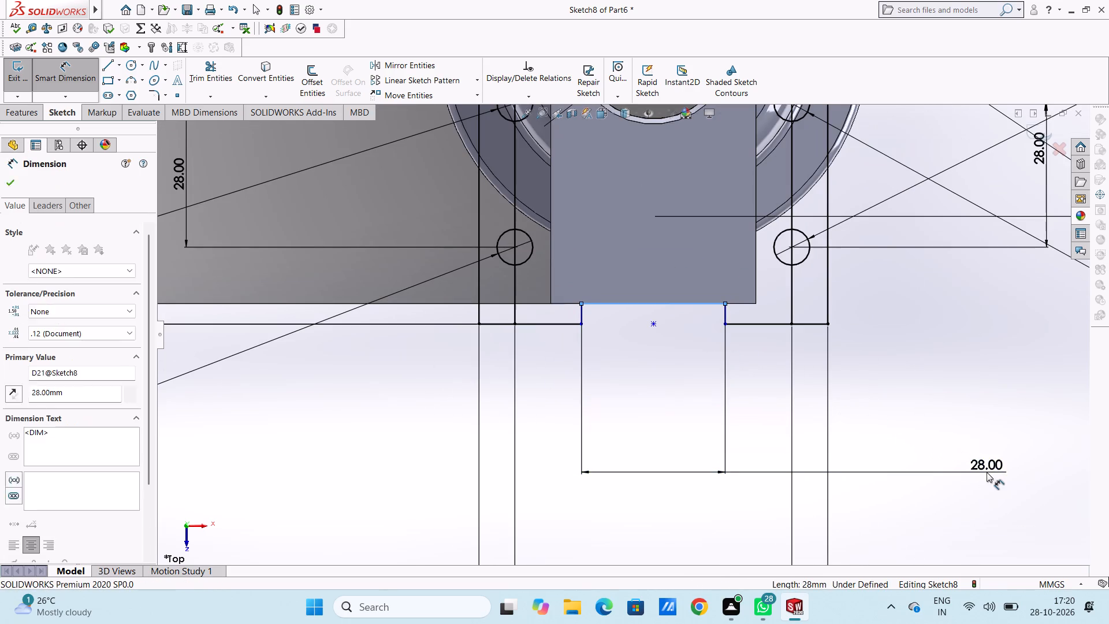
pyautogui.click(941, 455)
pyautogui.click(919, 434)
# Dimension the vertical distance from the origin to the notch's horizontal line.
pyautogui.scroll(5, 919, 434)
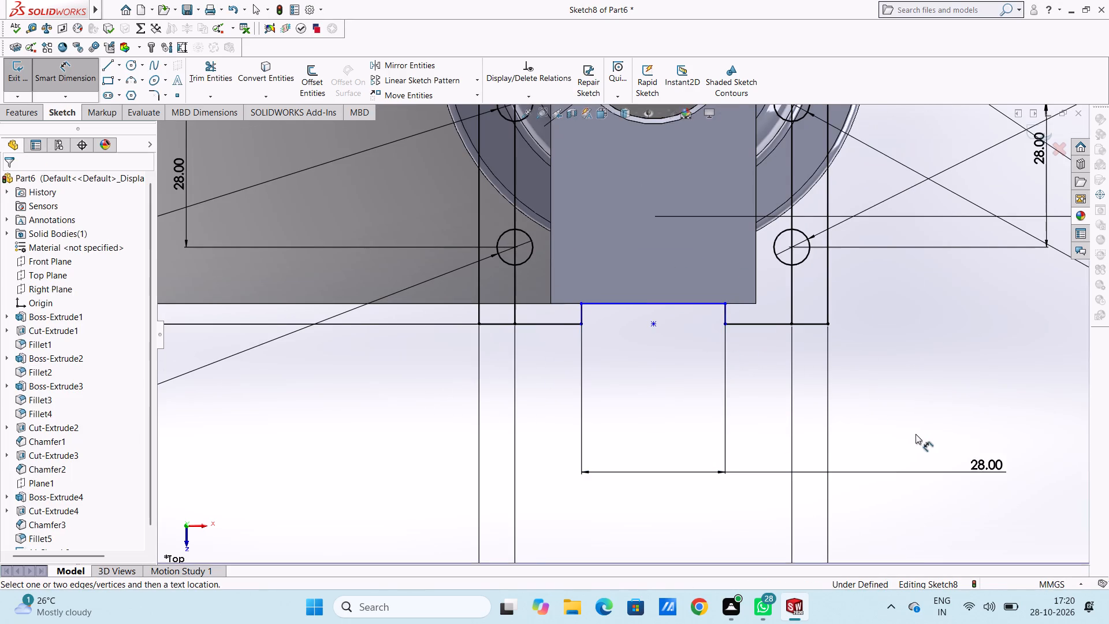
pyautogui.scroll(3, 694, 291)
pyautogui.click(637, 195)
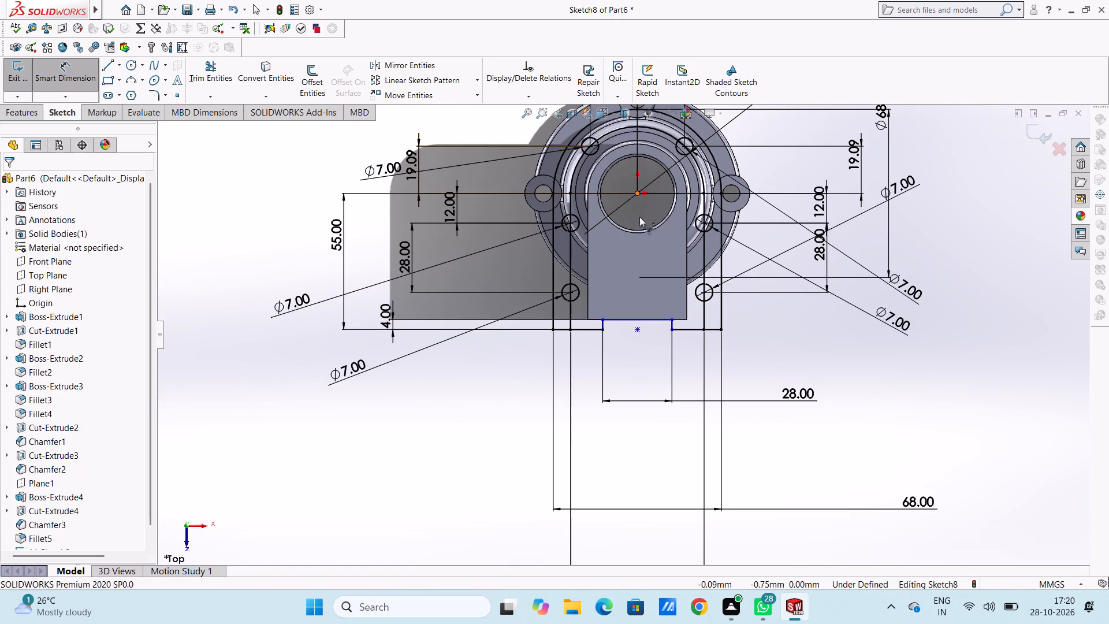
pyautogui.click(638, 319)
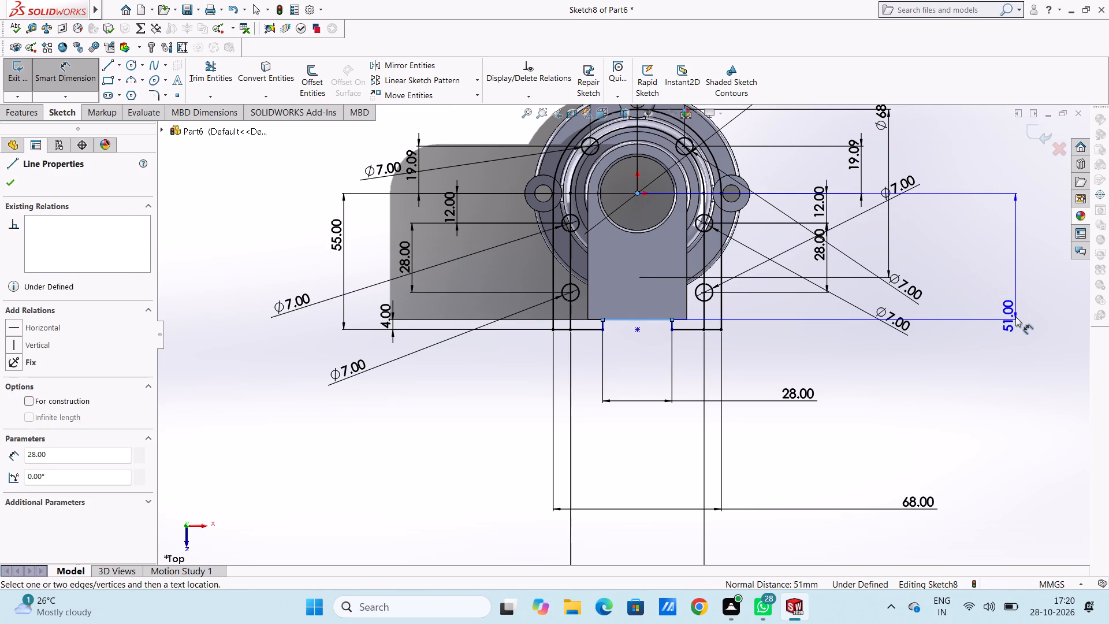
pyautogui.click(1015, 317)
pyautogui.click(965, 299)
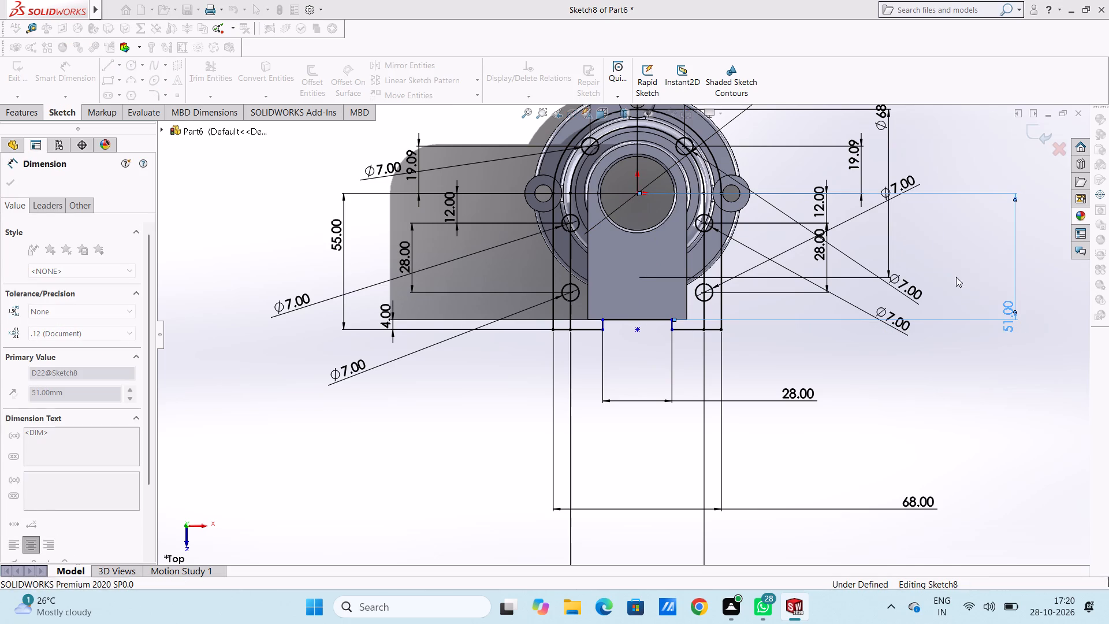
pyautogui.click(954, 273)
# Dimension the horizontal distance from the notch's left vertical side to the origin.
pyautogui.scroll(-2, 645, 356)
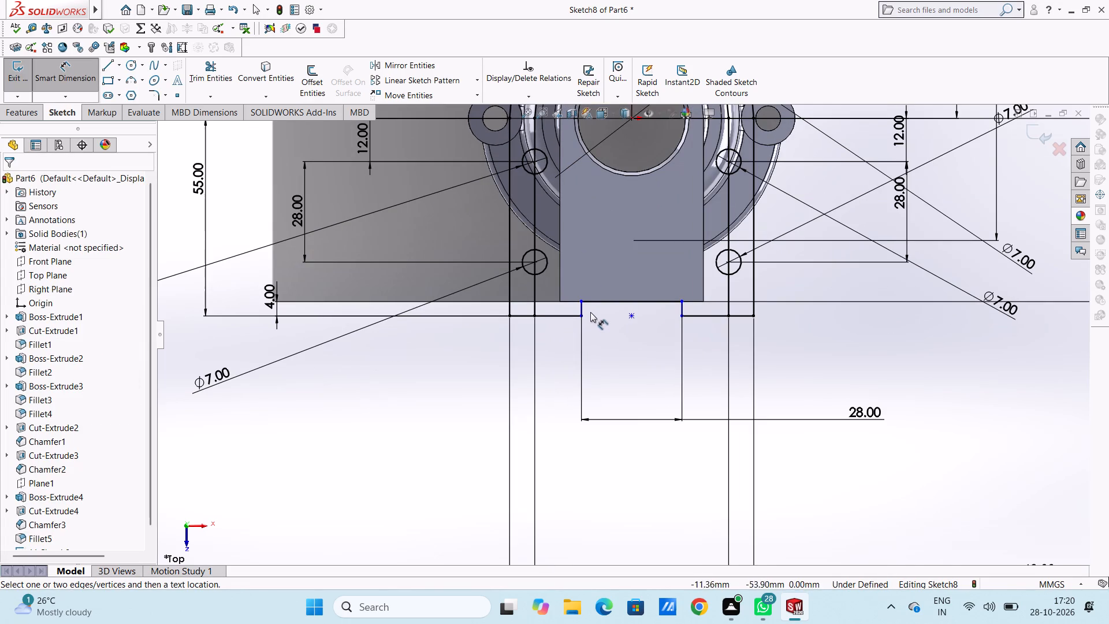
pyautogui.click(582, 308)
pyautogui.scroll(3, 616, 252)
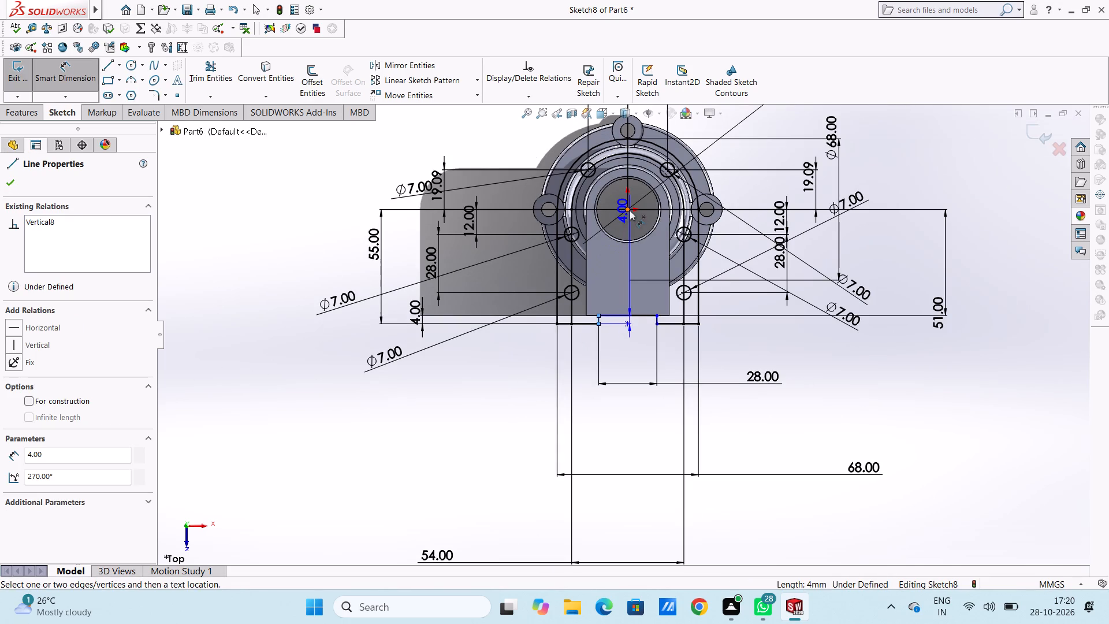
pyautogui.click(630, 210)
pyautogui.click(456, 436)
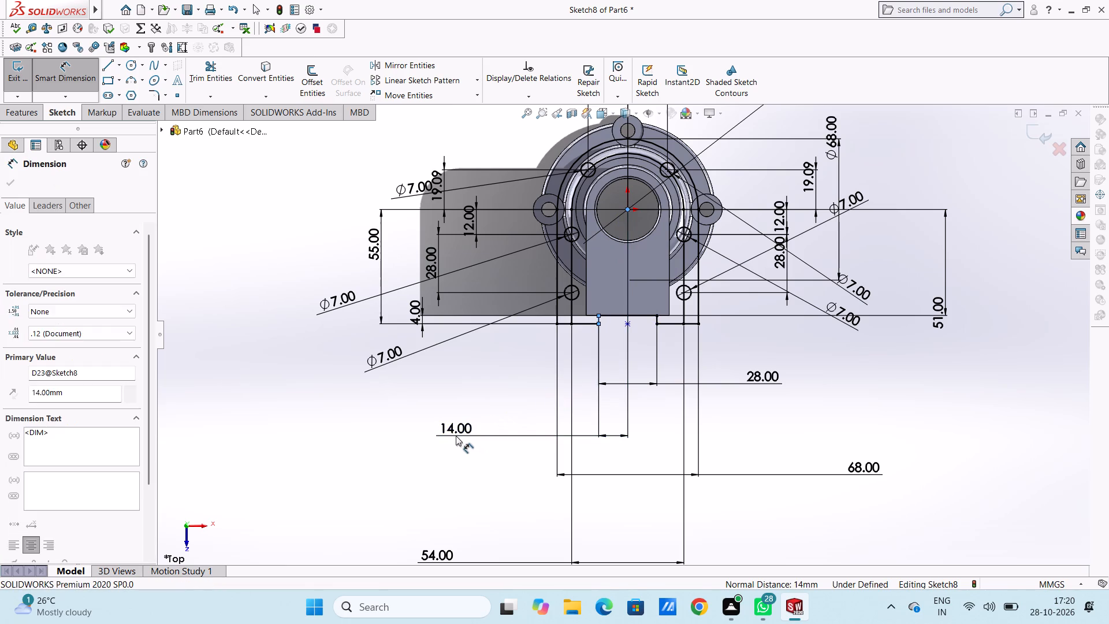
pyautogui.click(405, 414)
pyautogui.click(474, 376)
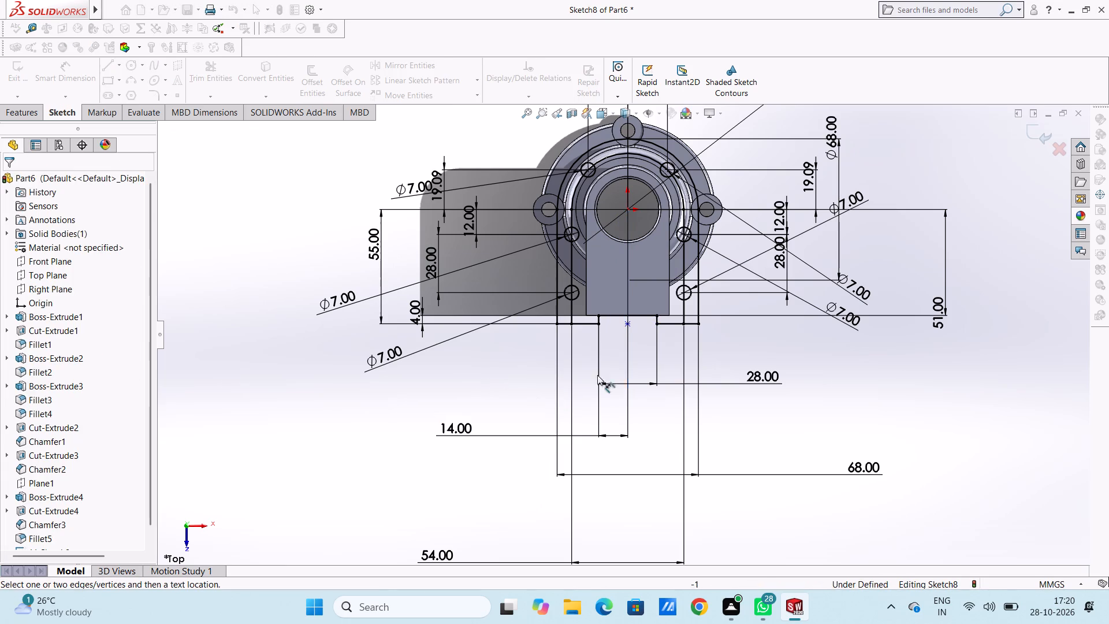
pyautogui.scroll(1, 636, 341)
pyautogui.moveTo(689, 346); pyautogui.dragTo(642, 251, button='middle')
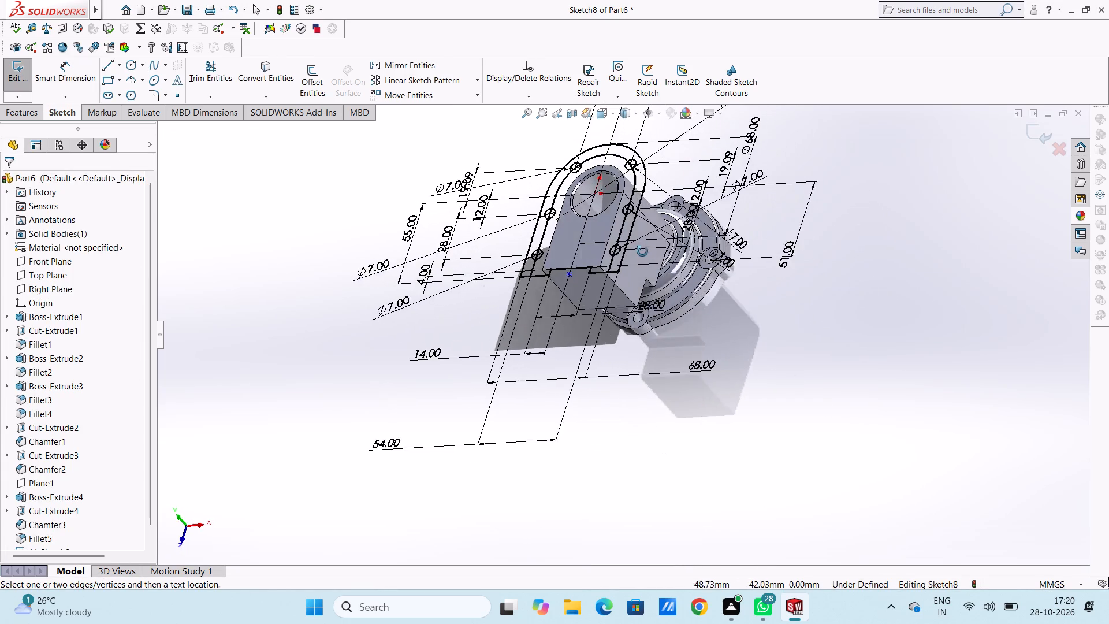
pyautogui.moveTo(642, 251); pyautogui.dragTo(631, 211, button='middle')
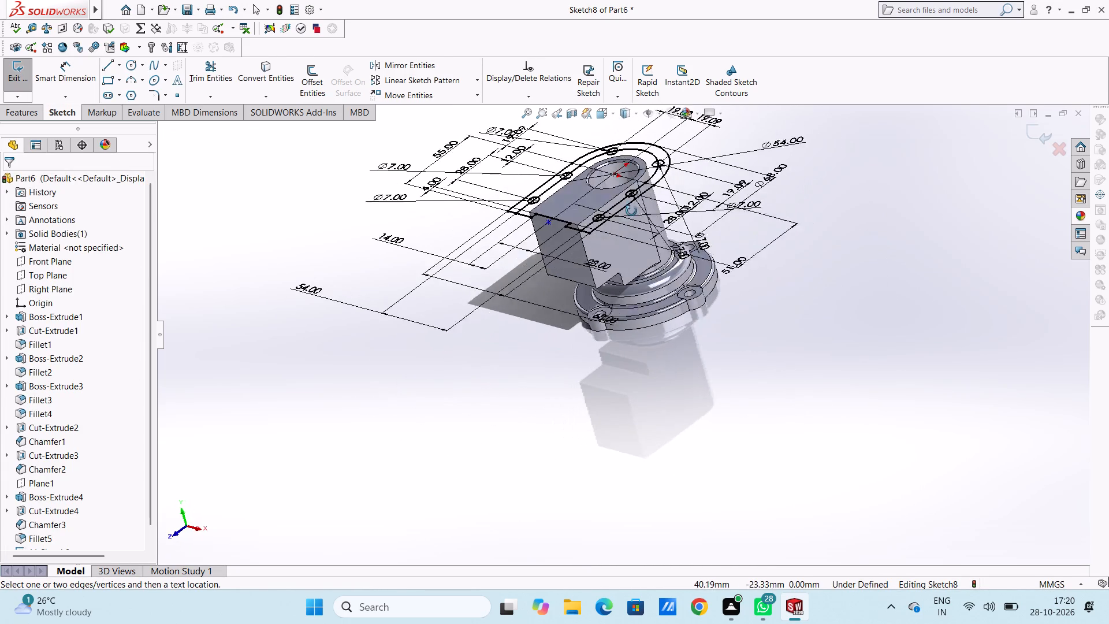
# Round the two lower outer corners of the flange profile with 12 mm sketch fillets.
pyautogui.moveTo(631, 211); pyautogui.dragTo(630, 214, button='middle')
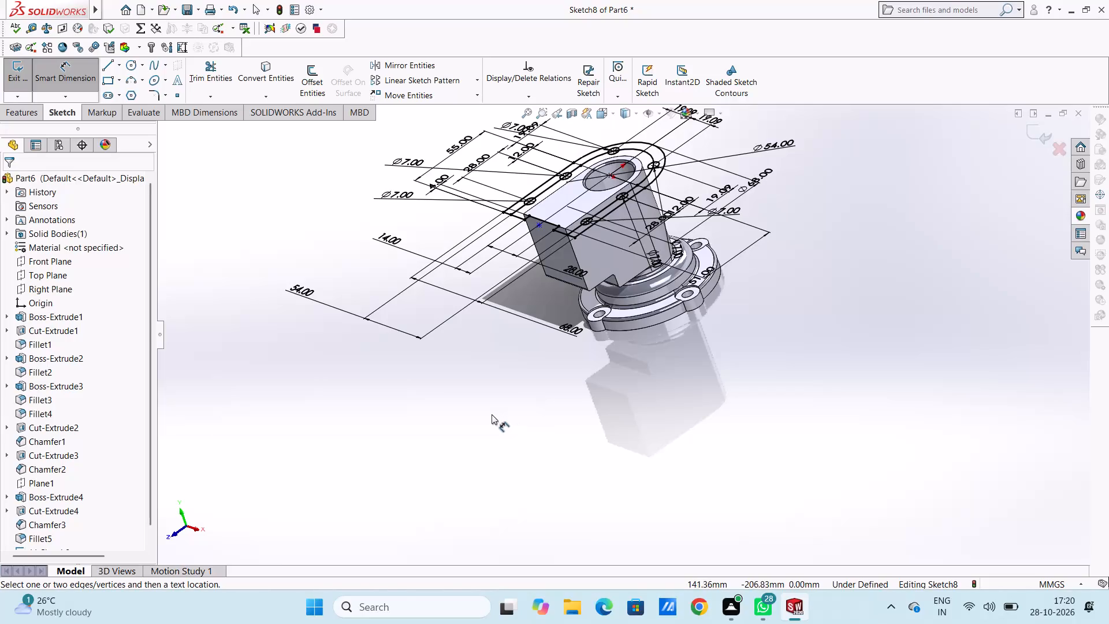
pyautogui.moveTo(473, 407); pyautogui.dragTo(494, 431, button='middle')
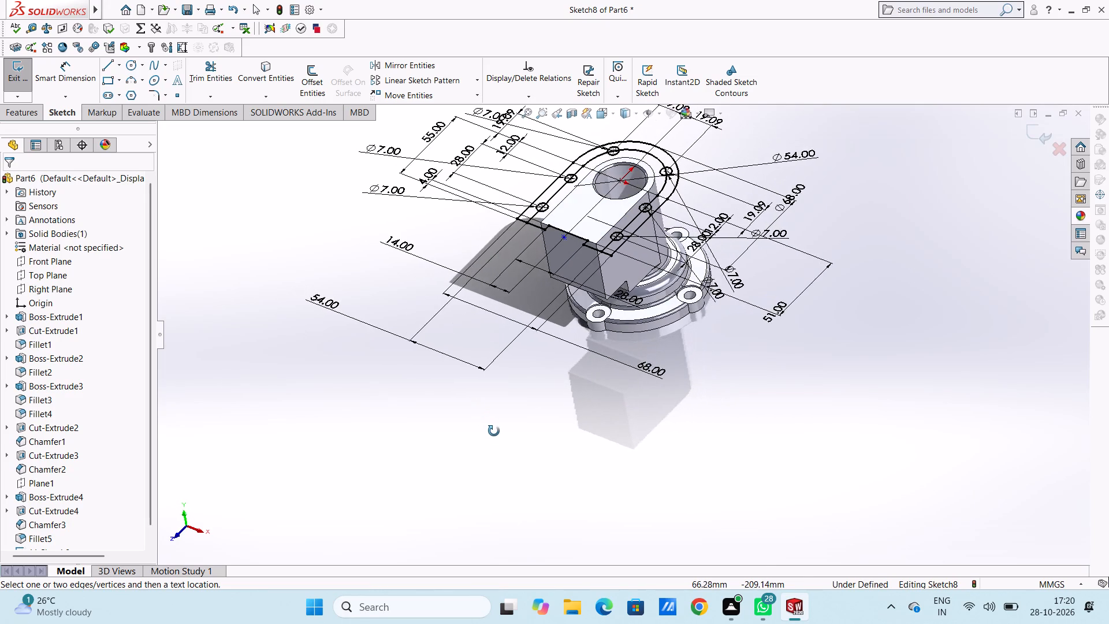
pyautogui.moveTo(494, 431); pyautogui.dragTo(466, 463, button='middle')
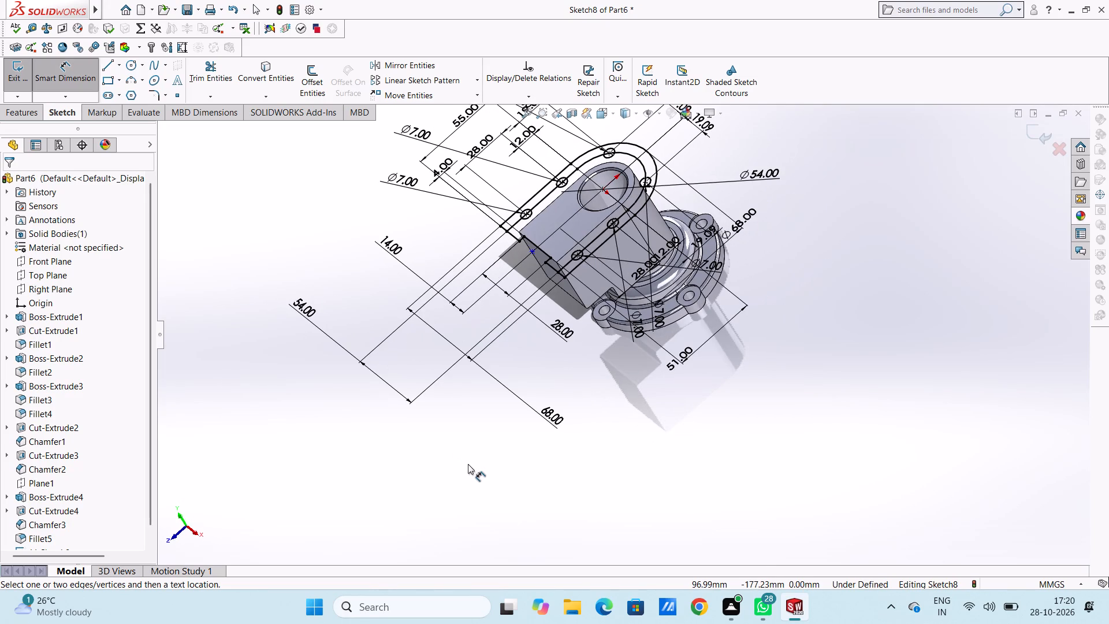
pyautogui.hotkey('ctrl', '5')
pyautogui.scroll(-3, 641, 282)
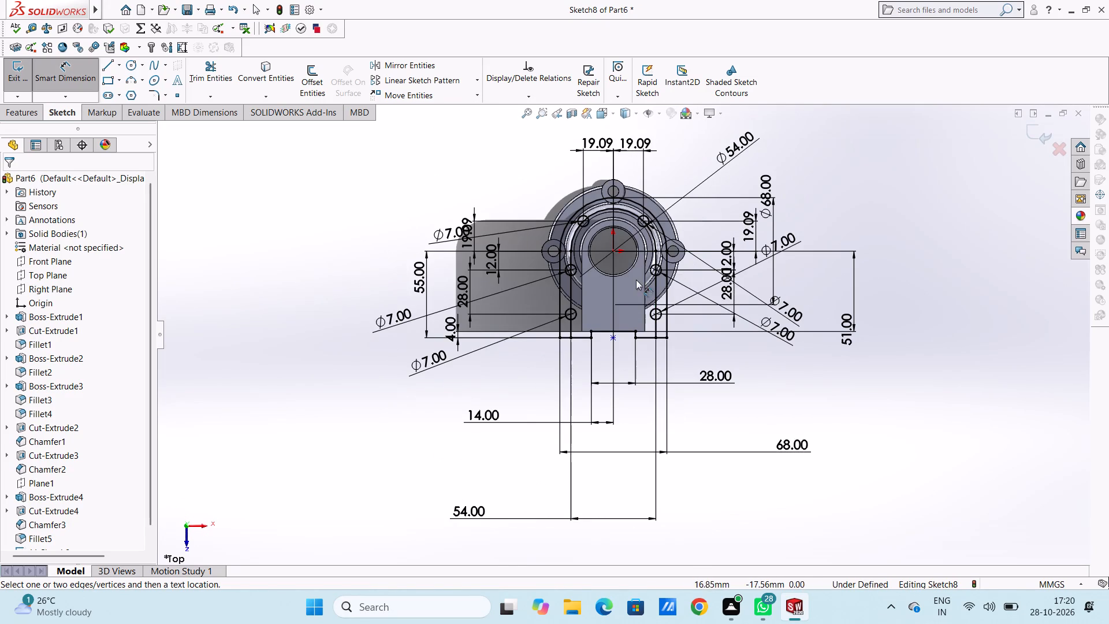
pyautogui.click(155, 94)
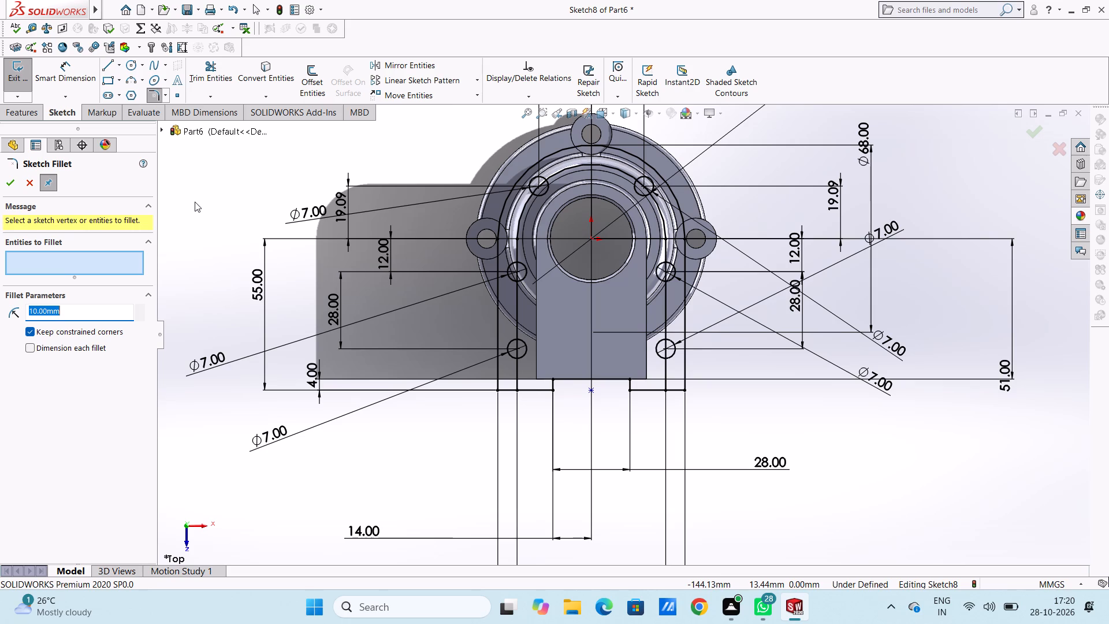
pyautogui.write('12')
pyautogui.press('Return')
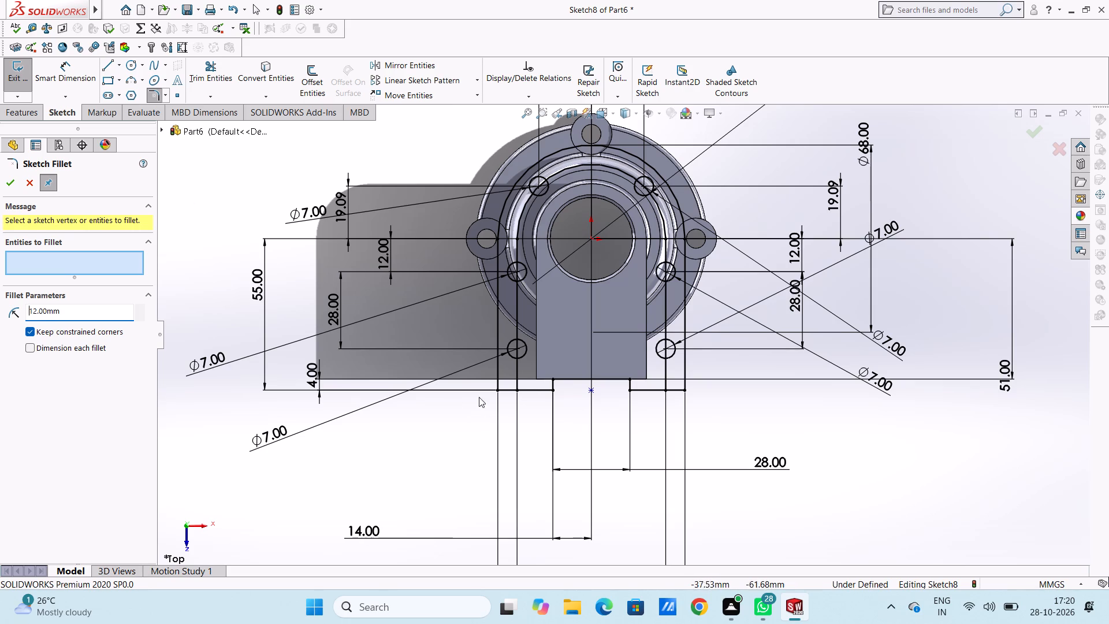
pyautogui.click(497, 392)
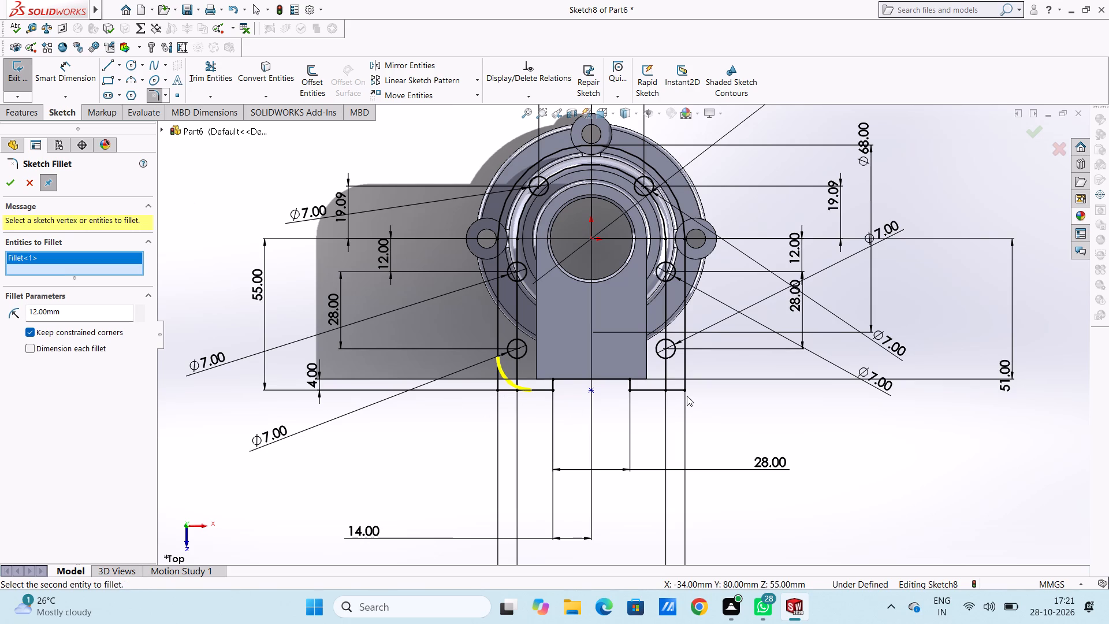
pyautogui.click(687, 393)
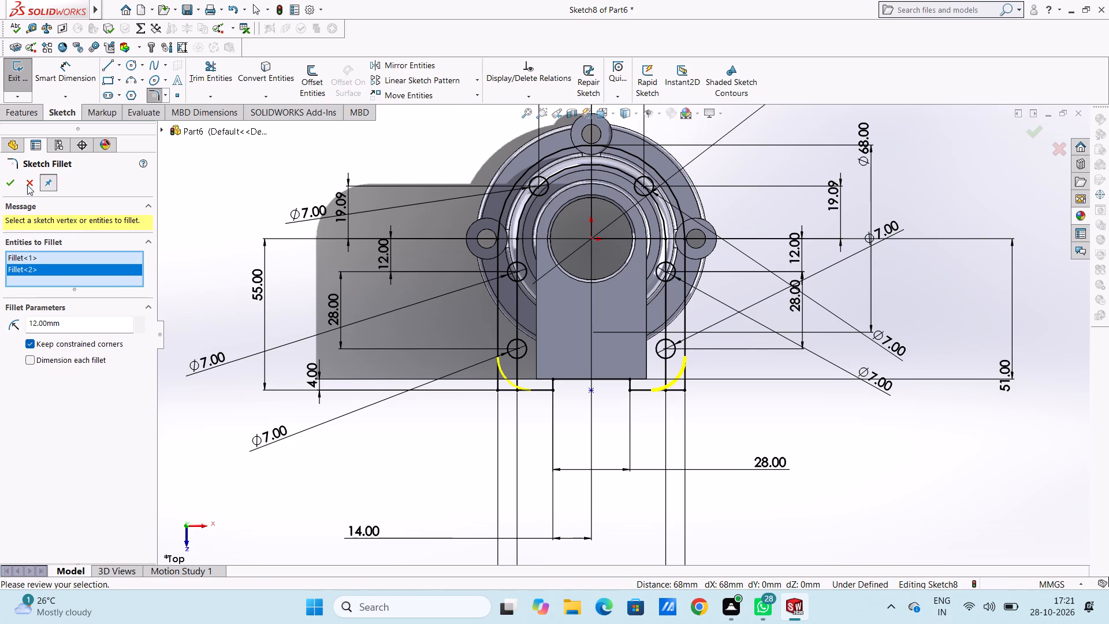
pyautogui.click(8, 185)
pyautogui.click(9, 183)
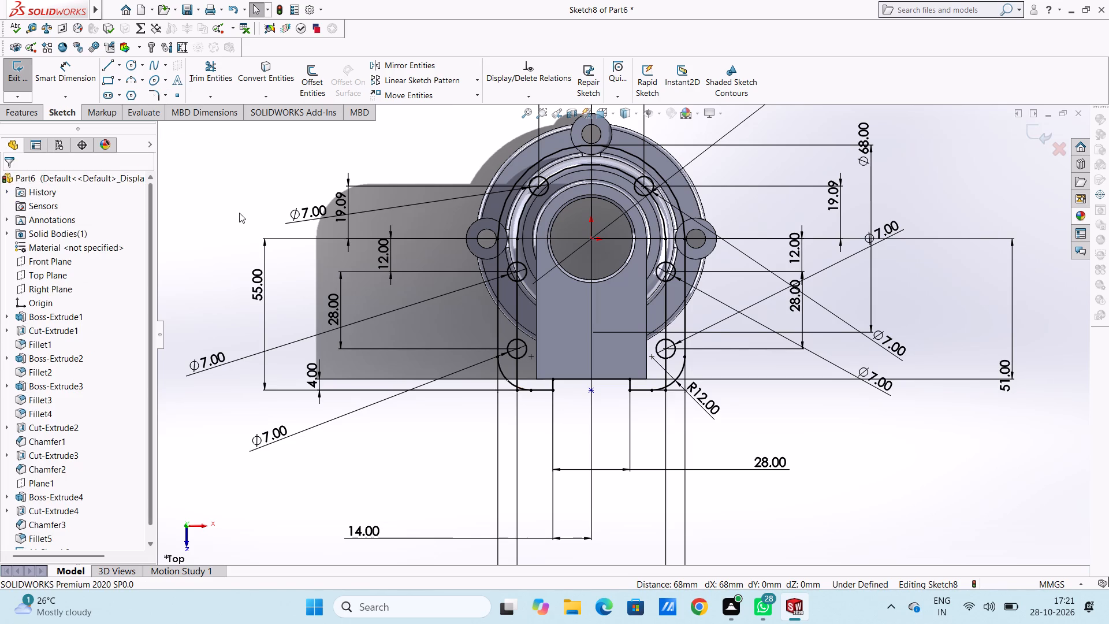
# Extrude the flange's two U-shaped regions and the inner region around the bore 8 mm blind in the reversed direction, towards the base, with merged result.
pyautogui.moveTo(400, 469); pyautogui.dragTo(356, 333, button='middle')
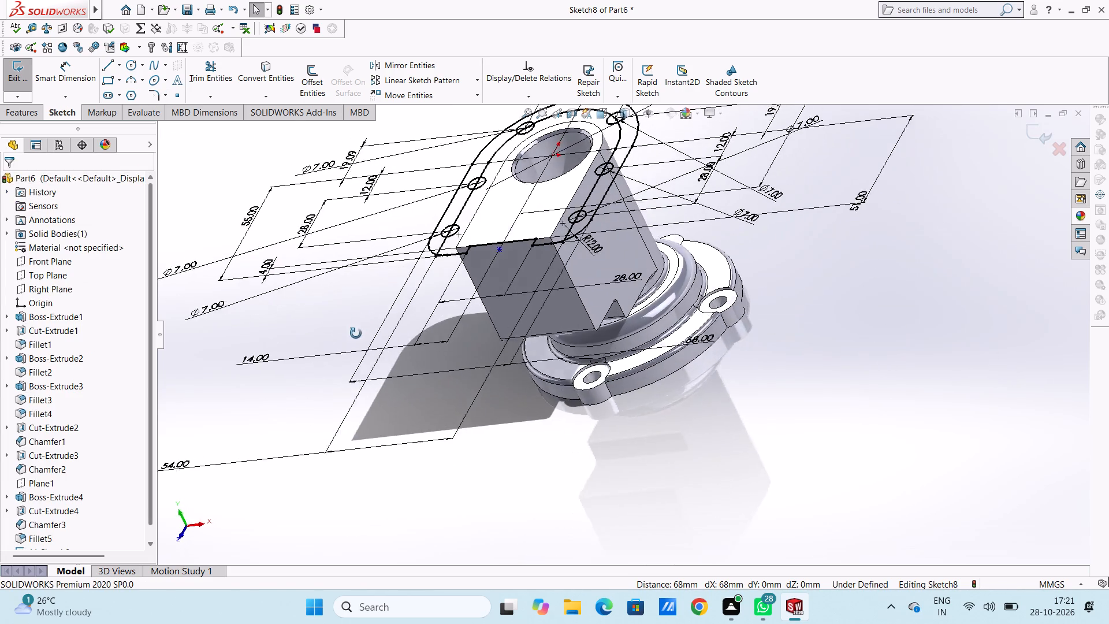
pyautogui.moveTo(356, 333); pyautogui.dragTo(361, 451, button='middle')
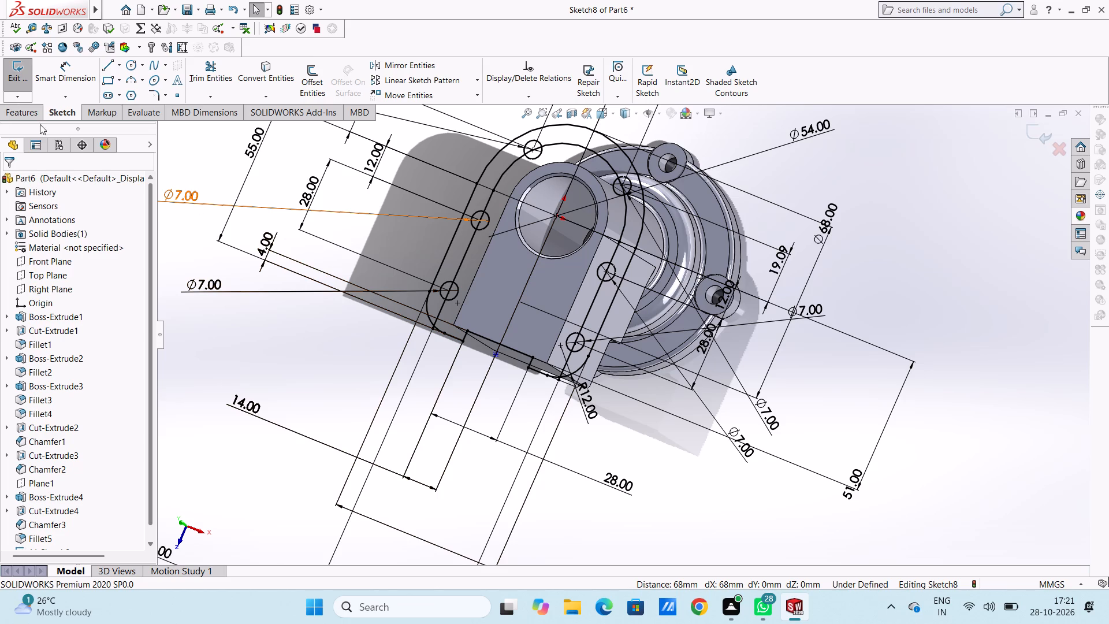
pyautogui.click(23, 114)
pyautogui.click(30, 77)
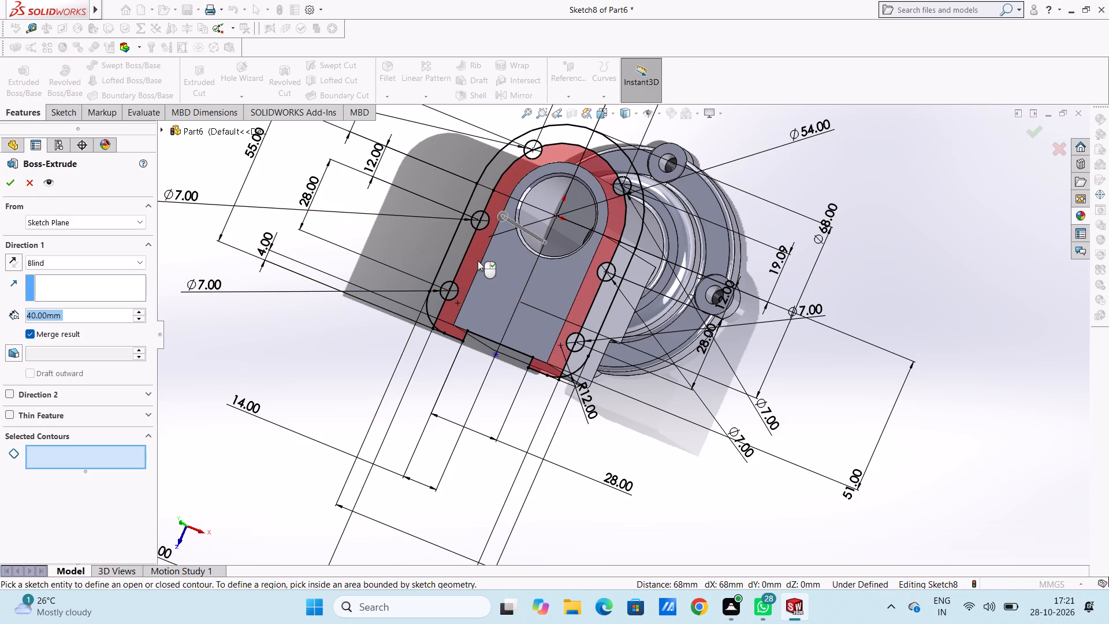
pyautogui.click(495, 169)
pyautogui.click(507, 184)
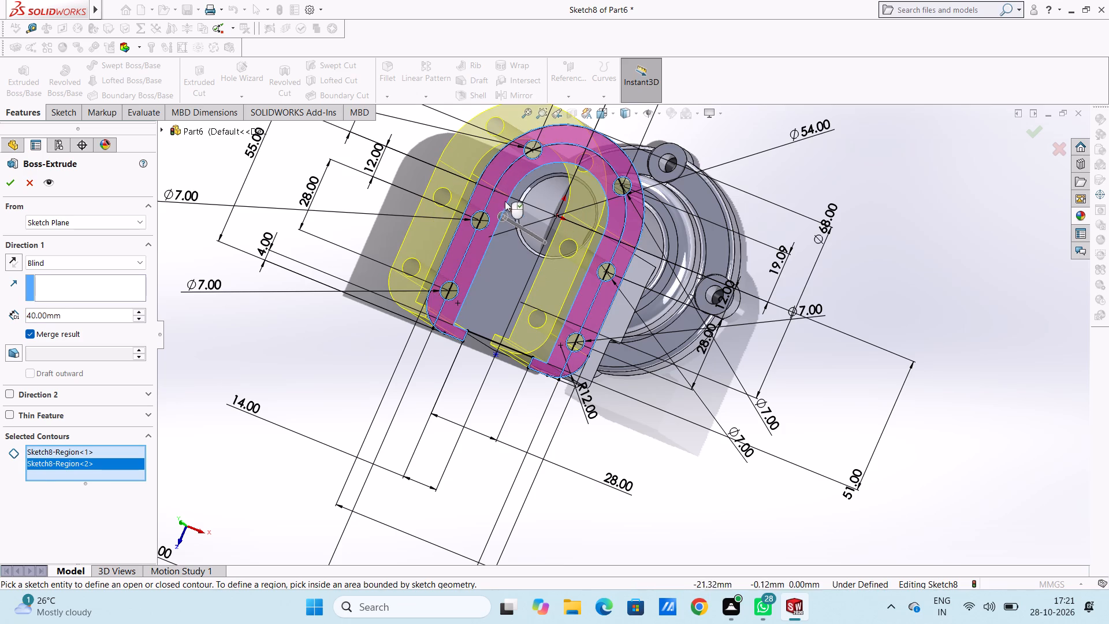
pyautogui.moveTo(441, 389); pyautogui.dragTo(469, 348, button='middle')
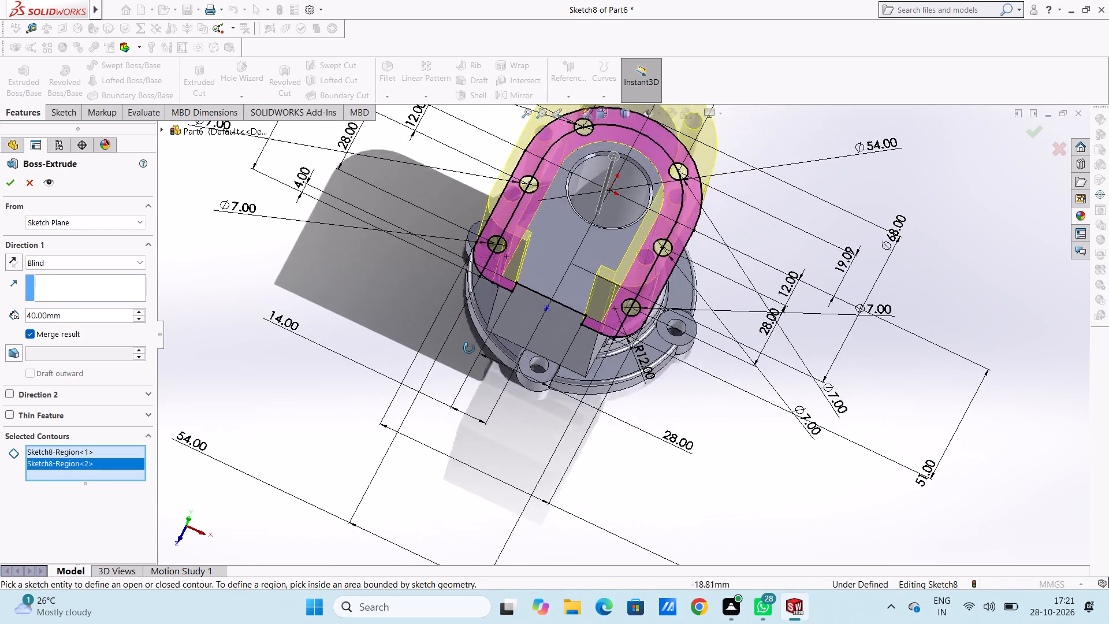
pyautogui.moveTo(469, 348); pyautogui.dragTo(470, 365, button='middle')
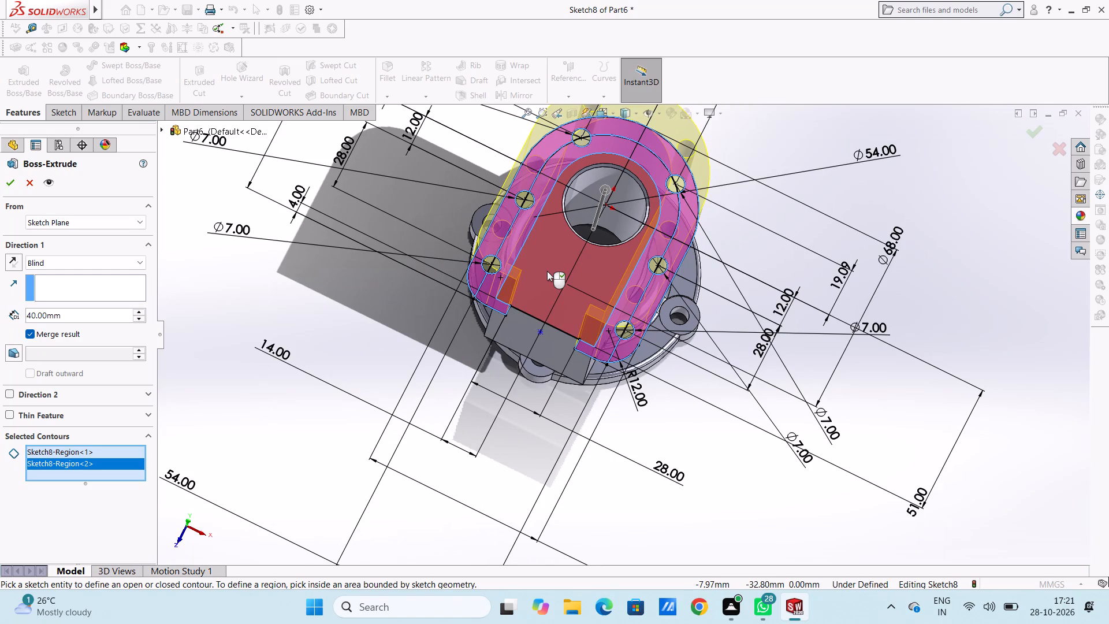
pyautogui.click(547, 271)
pyautogui.moveTo(433, 403); pyautogui.dragTo(418, 341, button='middle')
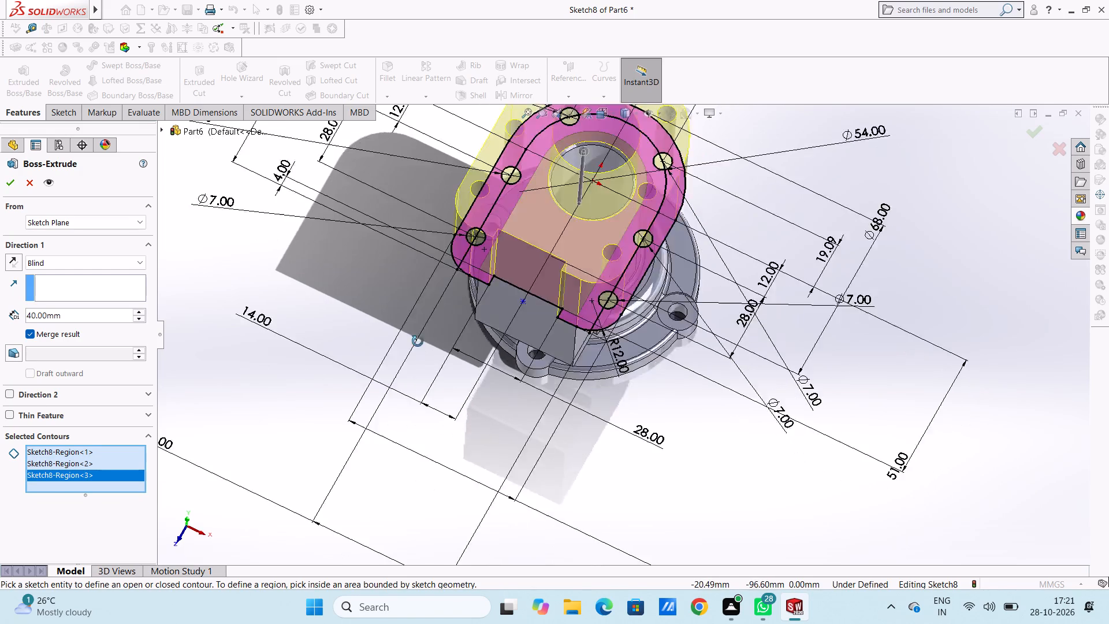
pyautogui.moveTo(418, 341); pyautogui.dragTo(408, 387, button='middle')
pyautogui.scroll(4, 411, 374)
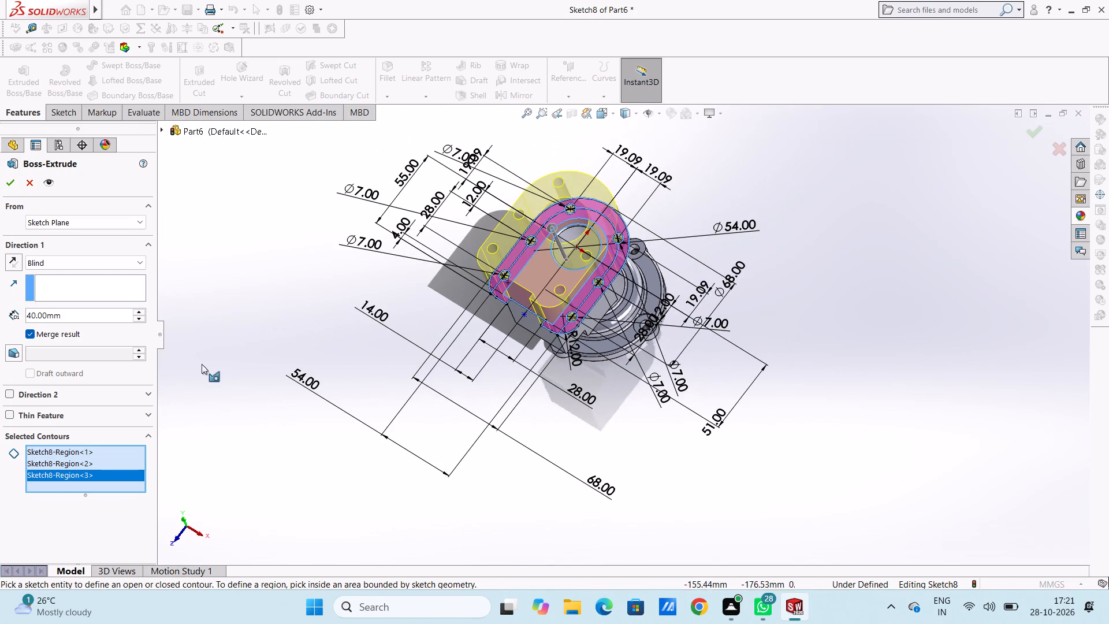
pyautogui.click(12, 257)
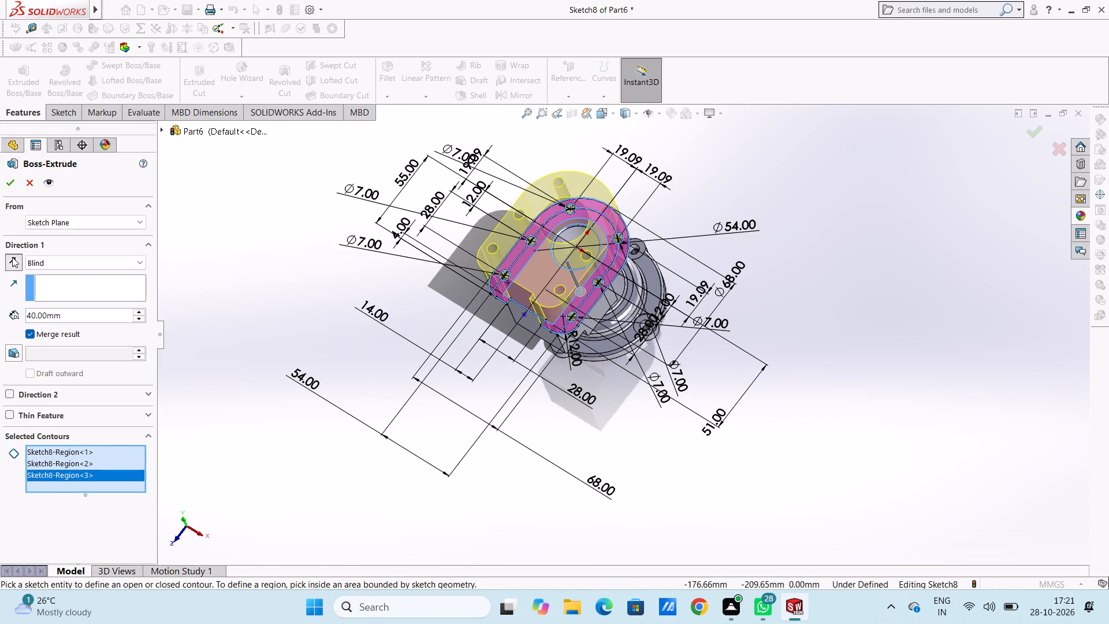
pyautogui.doubleClick(88, 315)
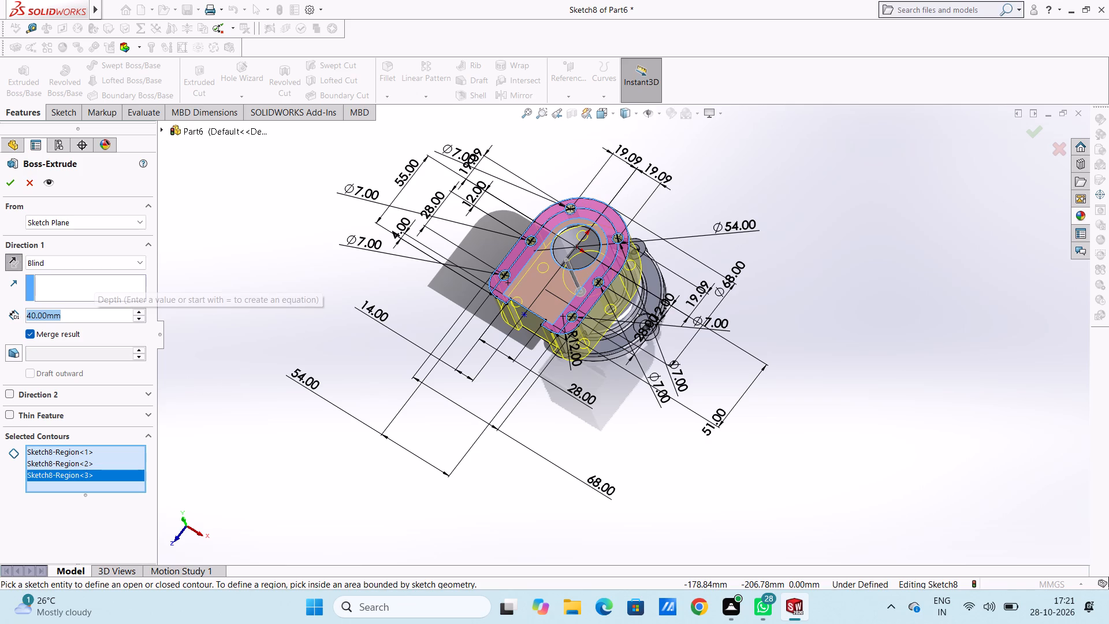
pyautogui.press('8')
pyautogui.press('Return')
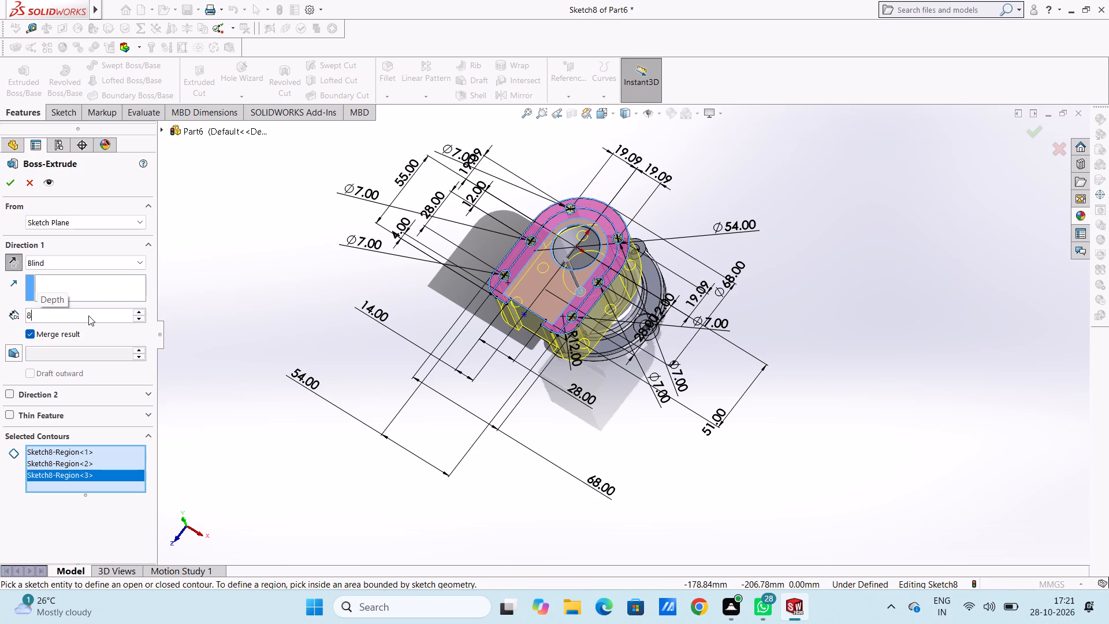
pyautogui.click(8, 181)
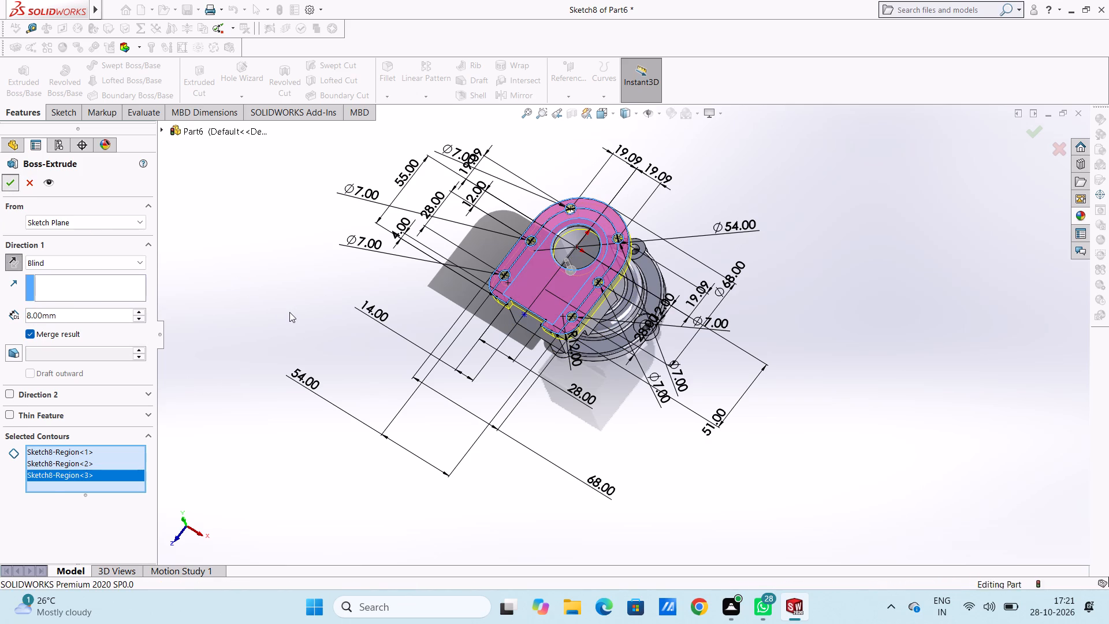
pyautogui.click(289, 311)
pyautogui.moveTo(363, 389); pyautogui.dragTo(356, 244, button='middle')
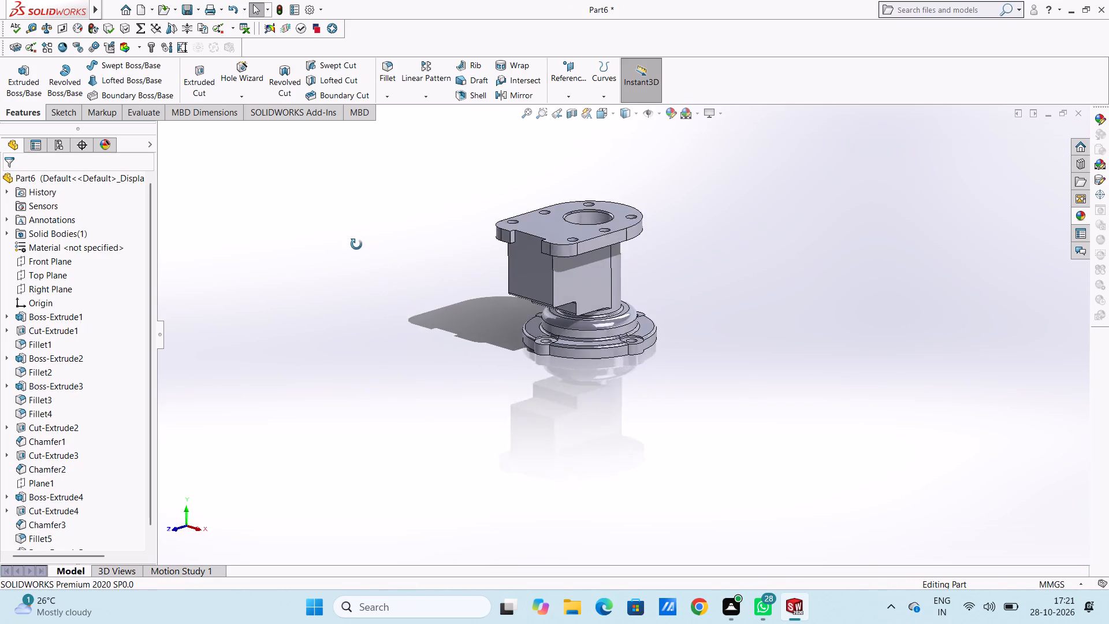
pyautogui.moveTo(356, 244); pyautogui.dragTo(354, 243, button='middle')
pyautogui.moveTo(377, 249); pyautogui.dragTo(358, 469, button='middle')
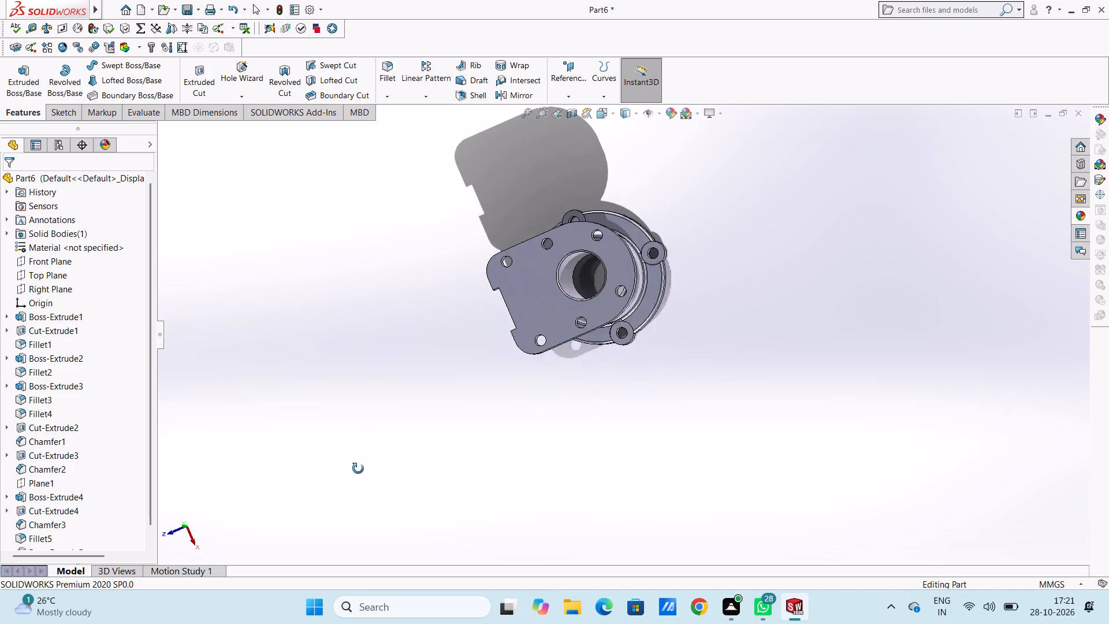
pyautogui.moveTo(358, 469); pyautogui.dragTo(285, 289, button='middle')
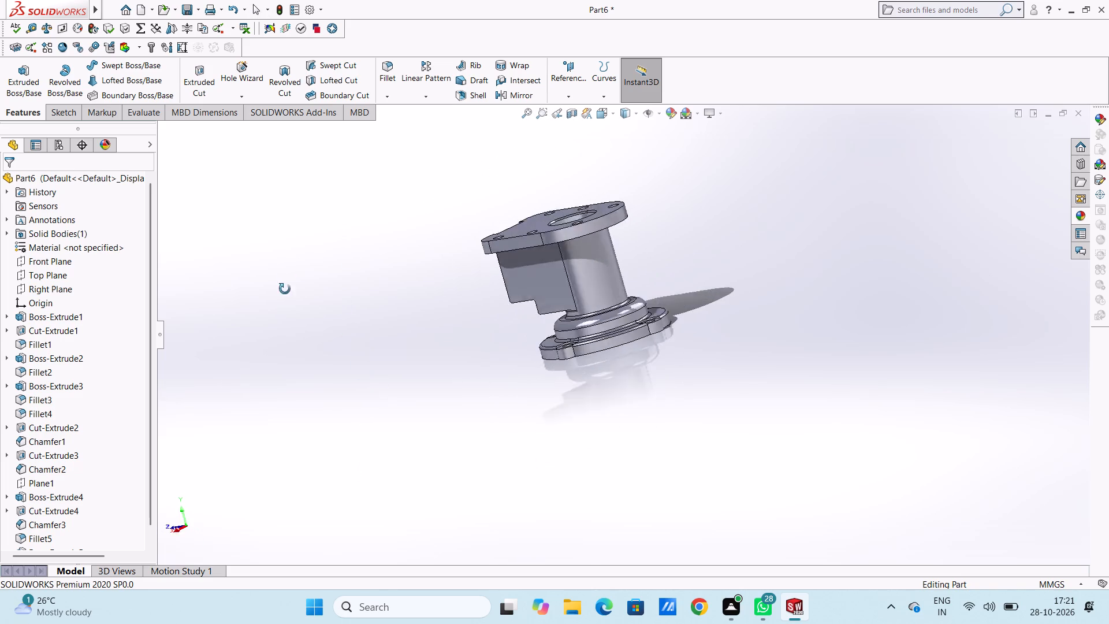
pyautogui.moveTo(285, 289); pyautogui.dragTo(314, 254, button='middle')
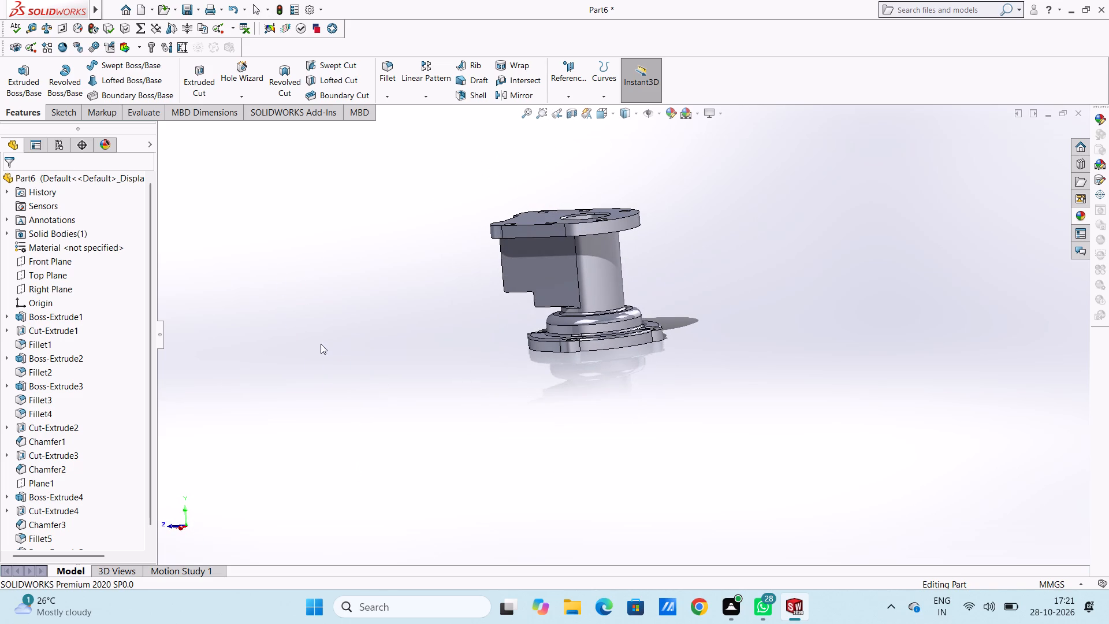
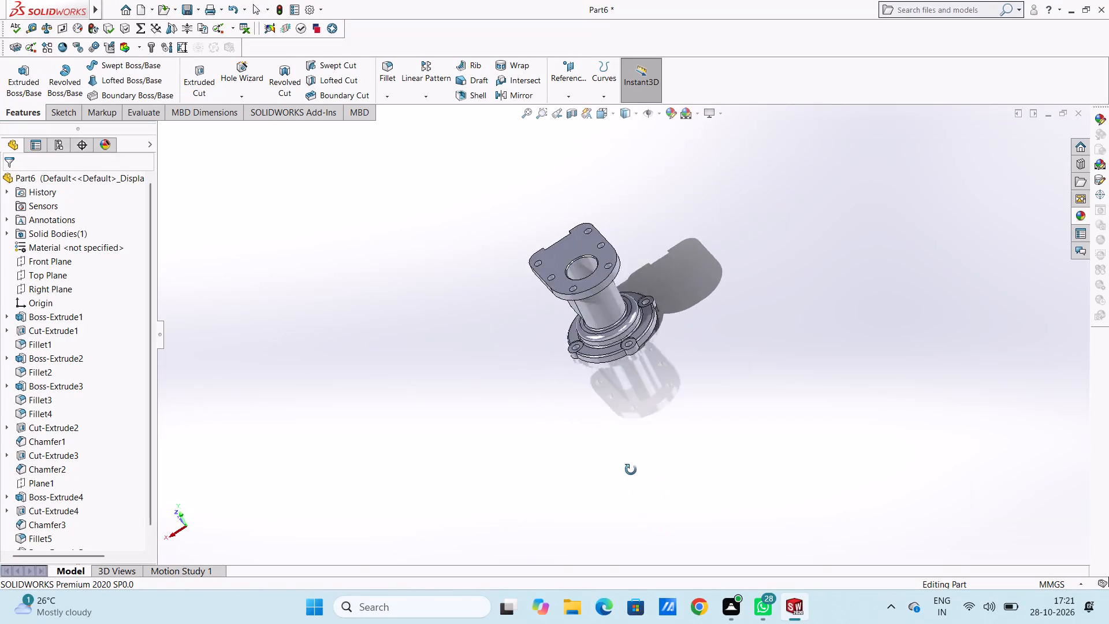
# Examine the part from several sides, including the U-shaped flange, its holes and notch, the side block and the base.
pyautogui.scroll(3, 681, 288)
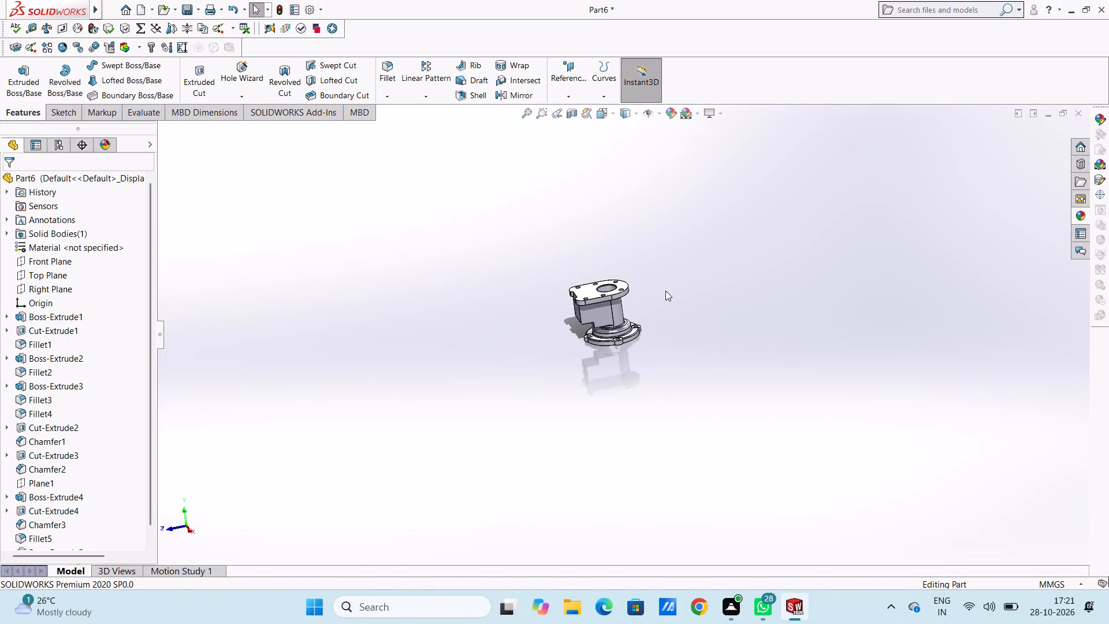
pyautogui.moveTo(650, 303); pyautogui.dragTo(649, 433, button='middle')
pyautogui.scroll(-6, 619, 286)
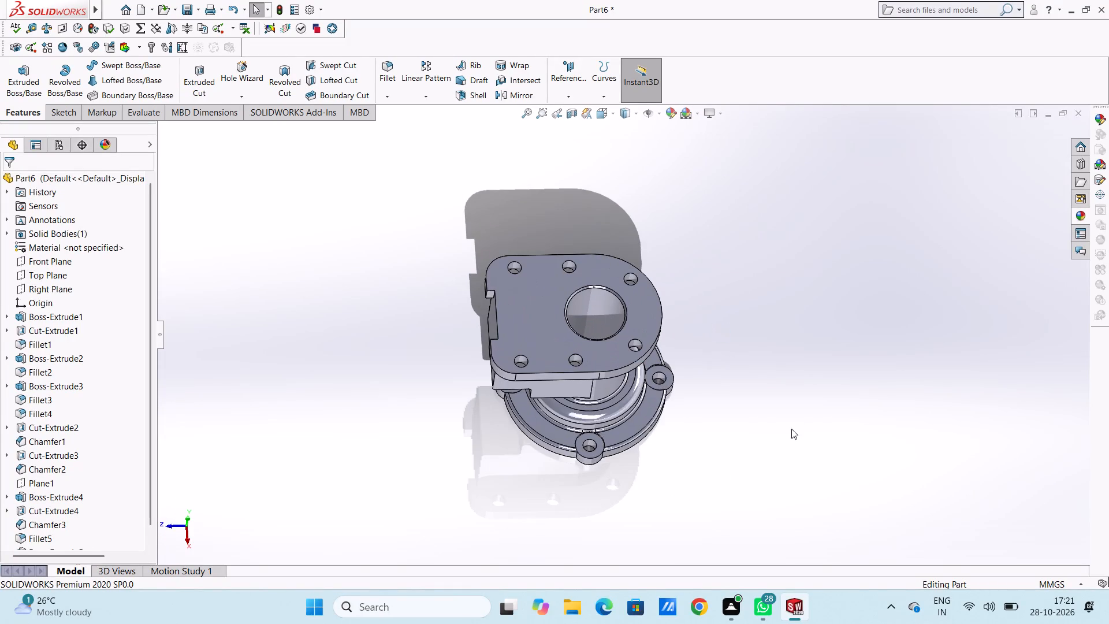
pyautogui.moveTo(792, 429); pyautogui.dragTo(772, 382, button='middle')
pyautogui.moveTo(773, 343); pyautogui.dragTo(879, 402, button='middle')
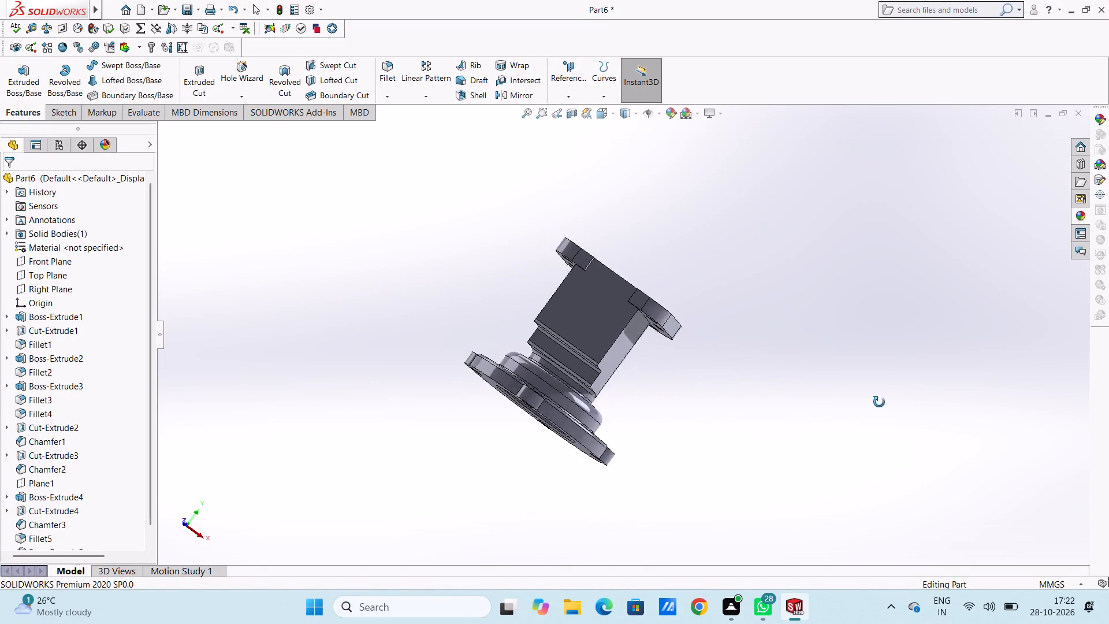
pyautogui.moveTo(879, 402); pyautogui.dragTo(769, 555, button='middle')
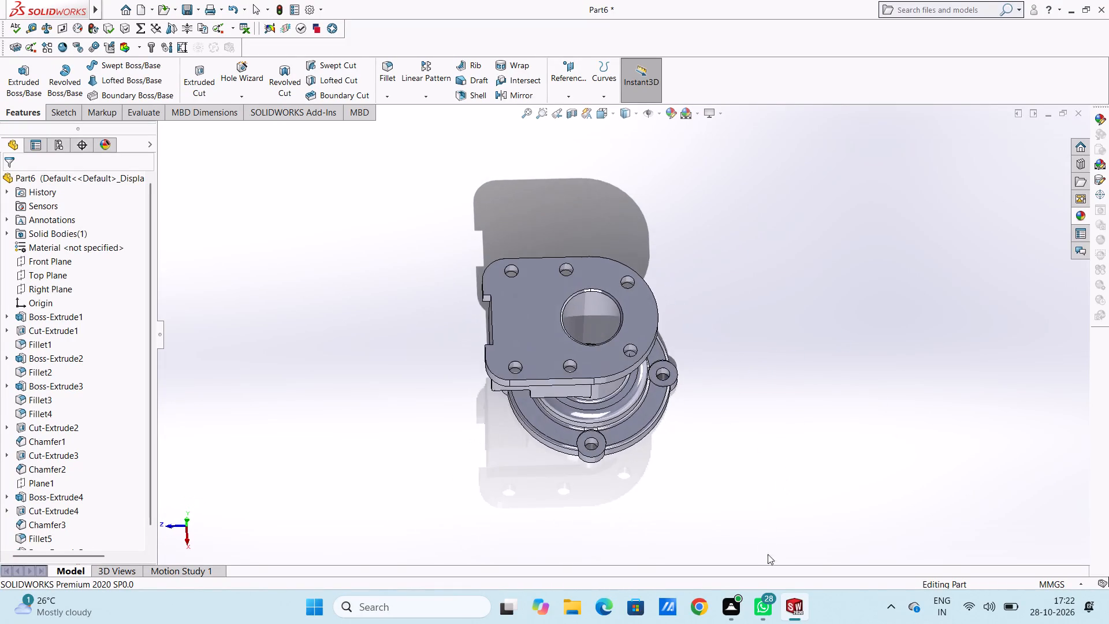
pyautogui.moveTo(699, 335); pyautogui.dragTo(706, 417, button='middle')
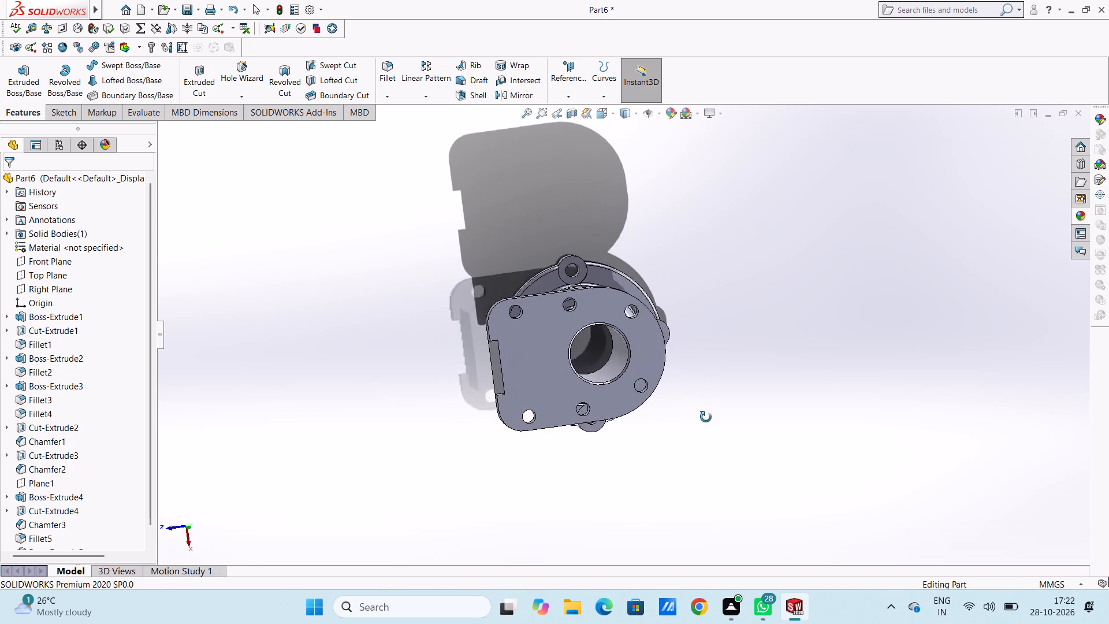
pyautogui.moveTo(706, 417); pyautogui.dragTo(680, 257, button='middle')
pyautogui.moveTo(747, 435); pyautogui.dragTo(769, 321, button='middle')
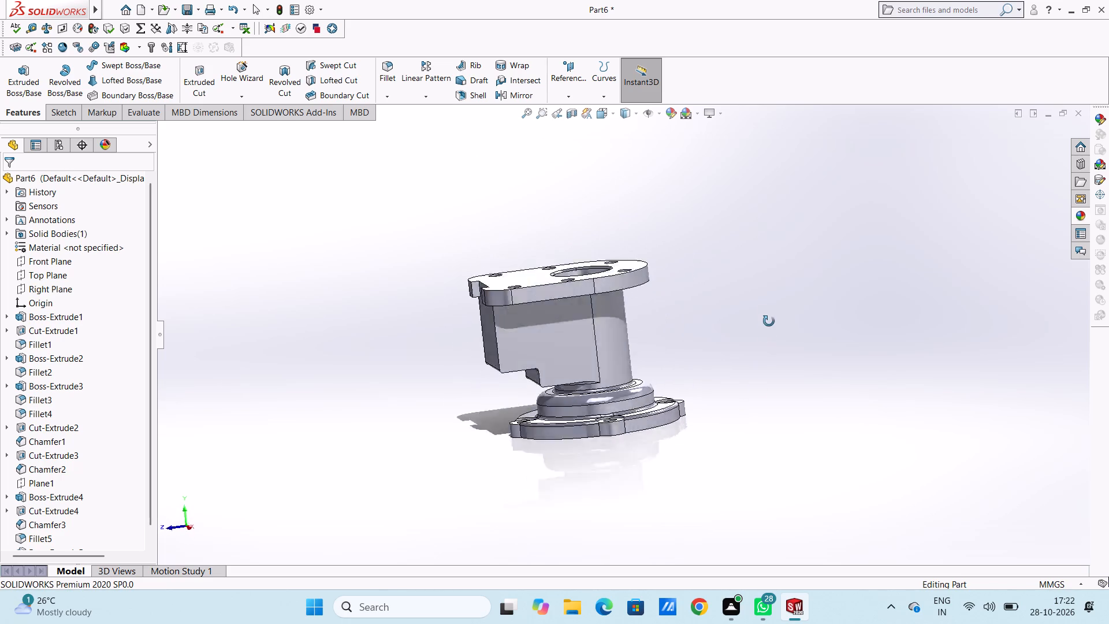
pyautogui.moveTo(769, 321); pyautogui.dragTo(769, 318, button='middle')
pyautogui.moveTo(757, 330); pyautogui.dragTo(721, 392, button='middle')
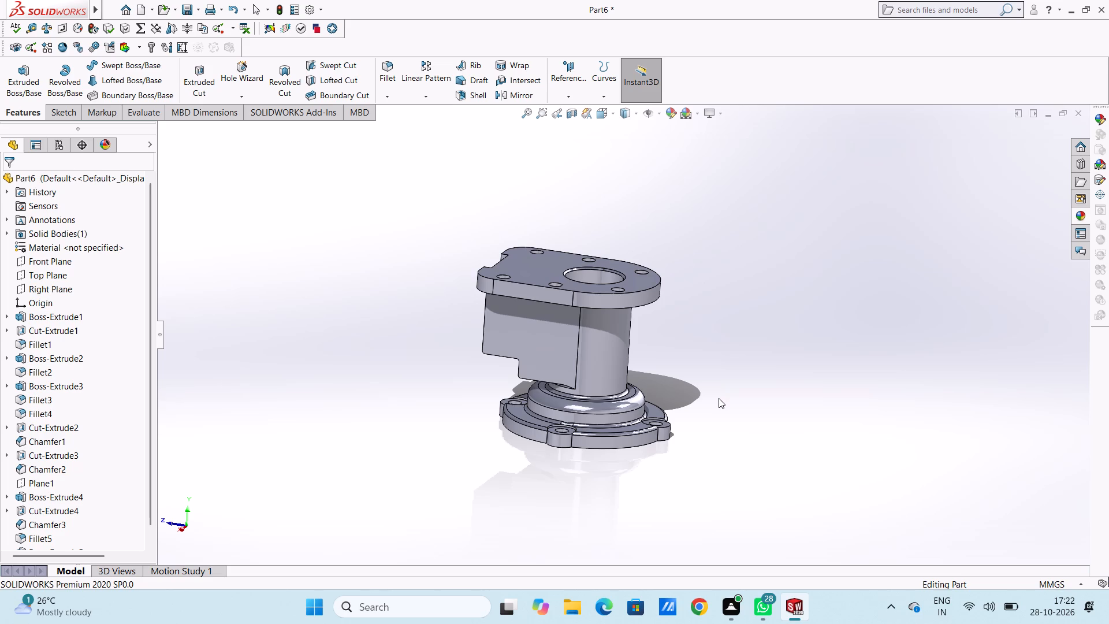
# Start a new sketch on the top face of the U-shaped flange, seen in the Top view.
pyautogui.hotkey('ctrl', '5')
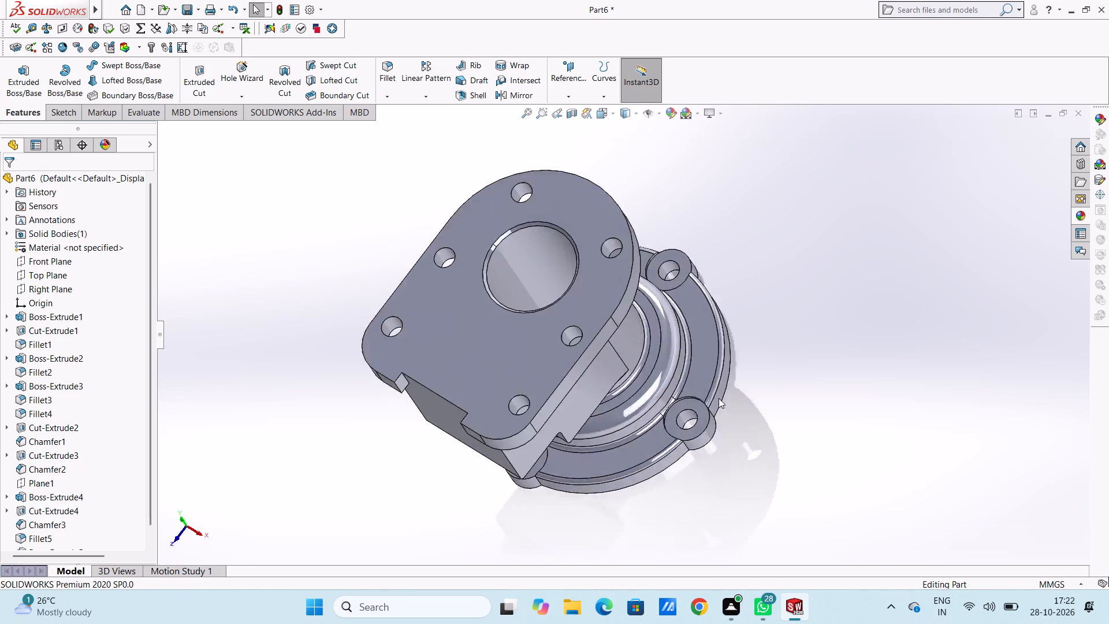
pyautogui.click(619, 232)
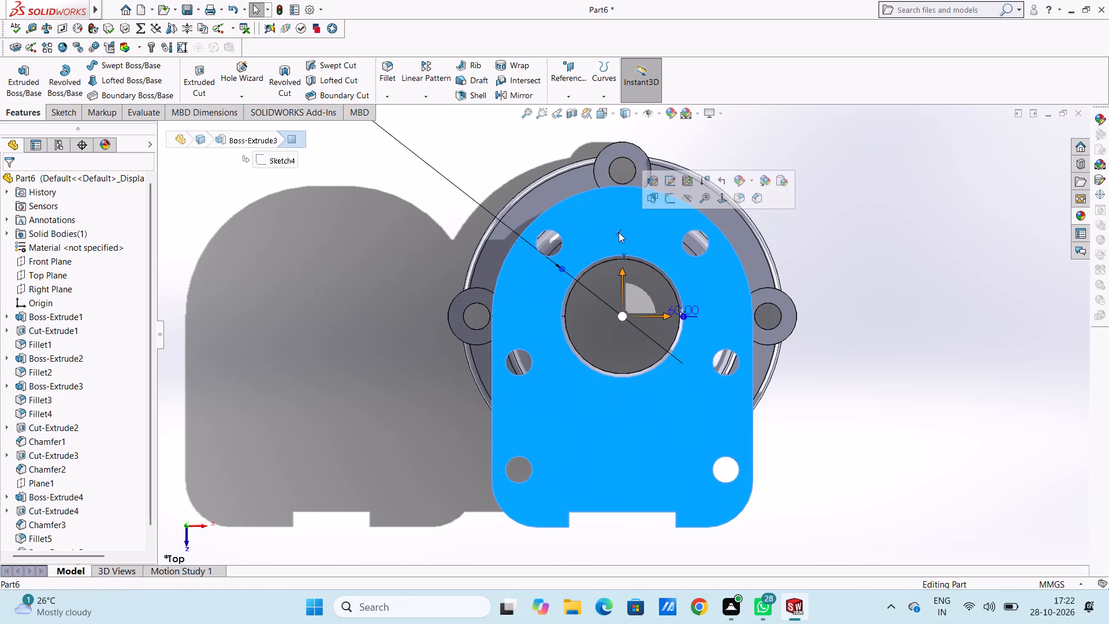
pyautogui.click(668, 199)
pyautogui.click(403, 255)
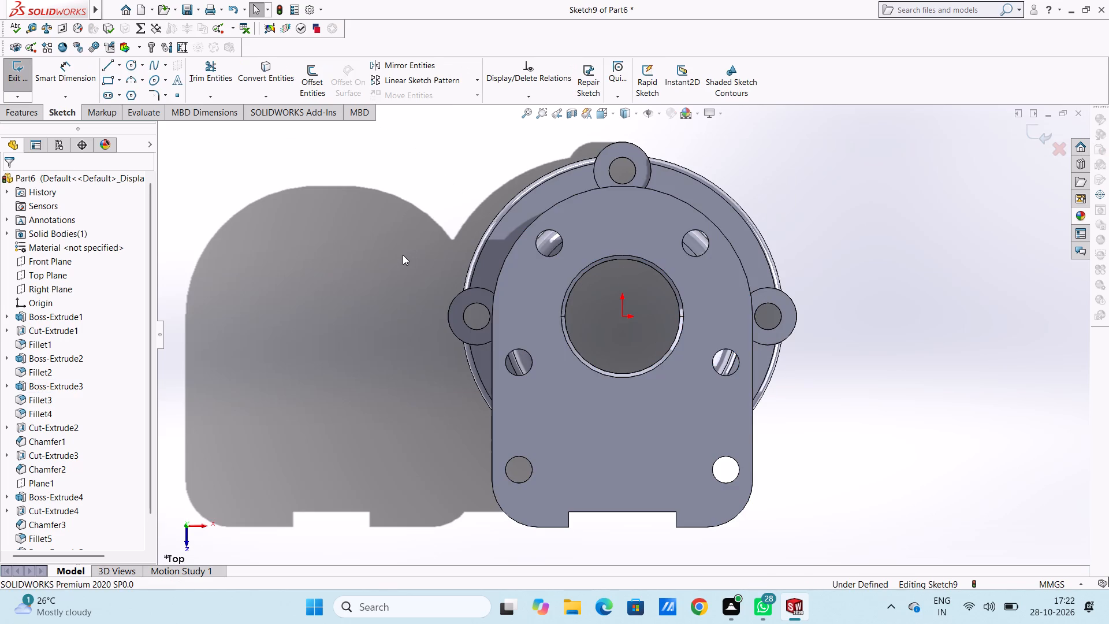
pyautogui.scroll(2, 403, 255)
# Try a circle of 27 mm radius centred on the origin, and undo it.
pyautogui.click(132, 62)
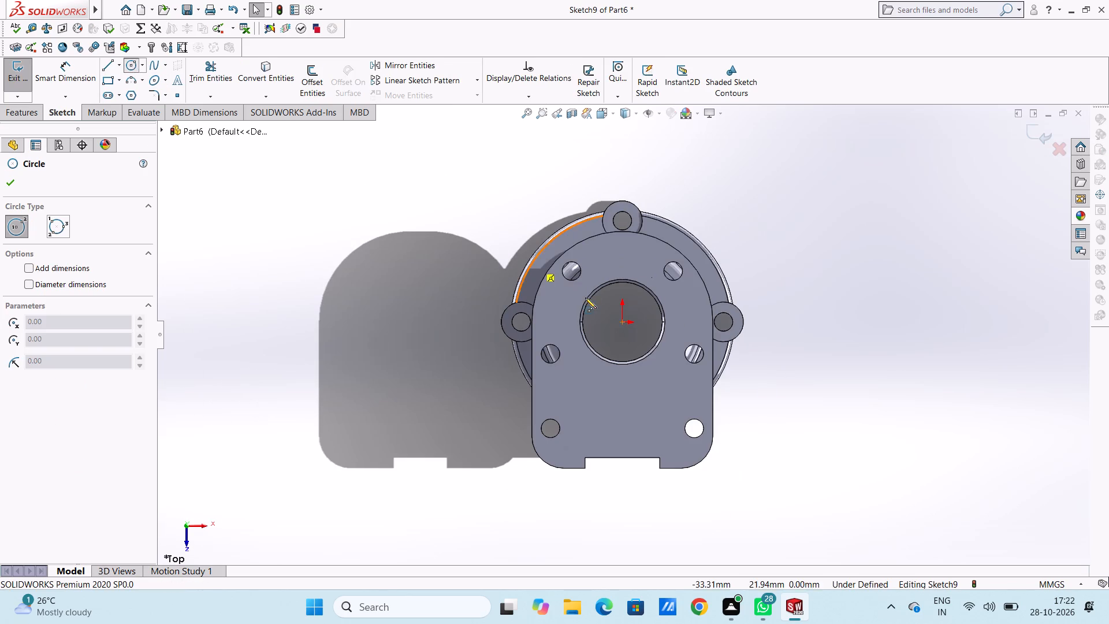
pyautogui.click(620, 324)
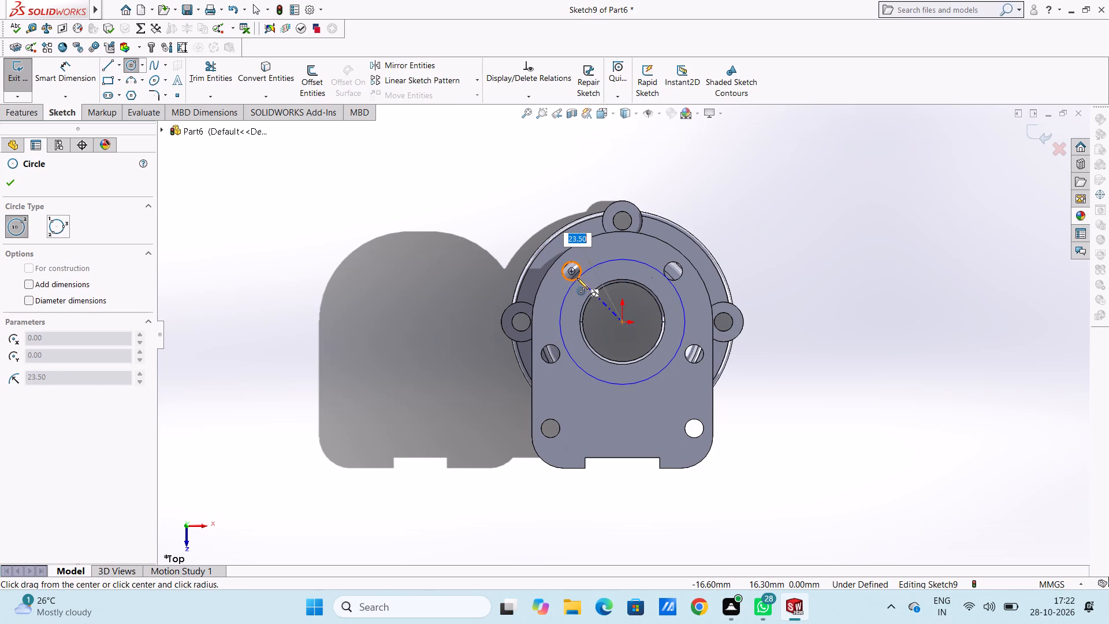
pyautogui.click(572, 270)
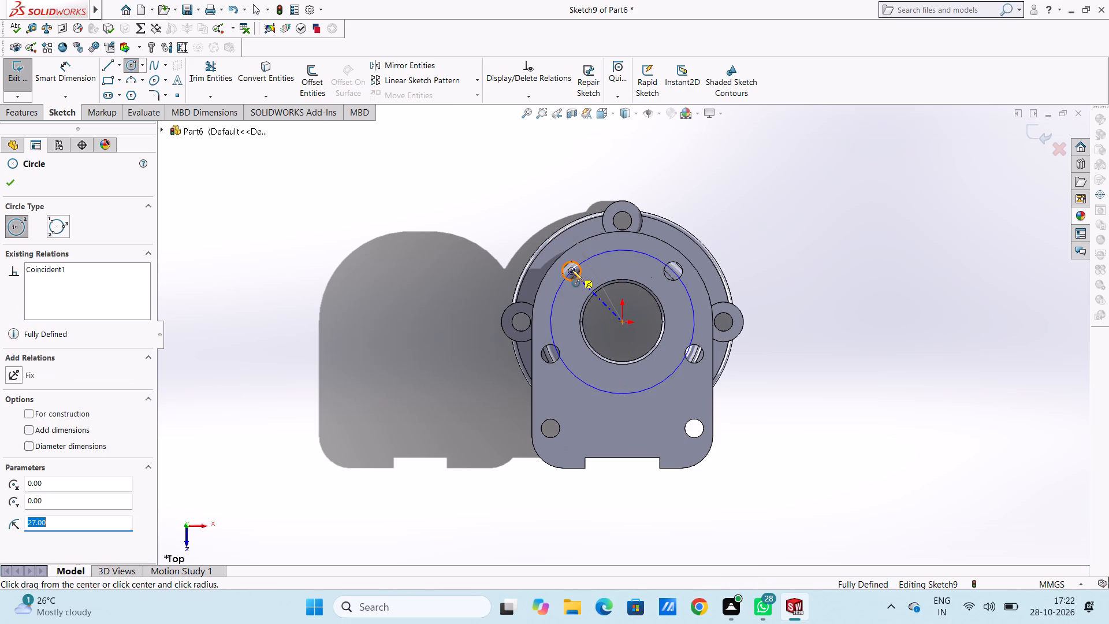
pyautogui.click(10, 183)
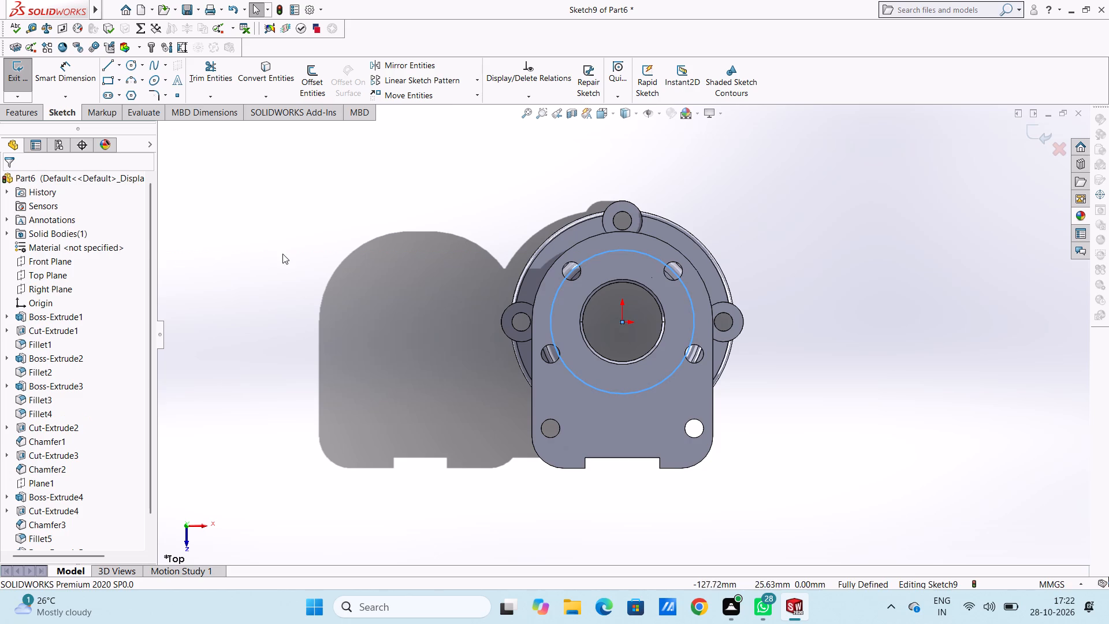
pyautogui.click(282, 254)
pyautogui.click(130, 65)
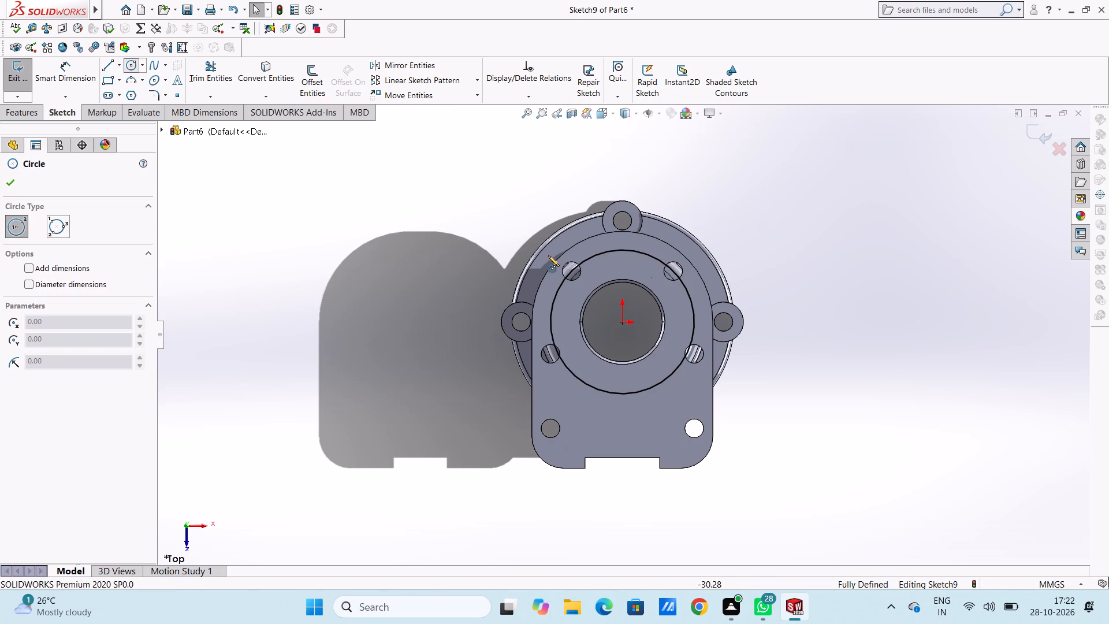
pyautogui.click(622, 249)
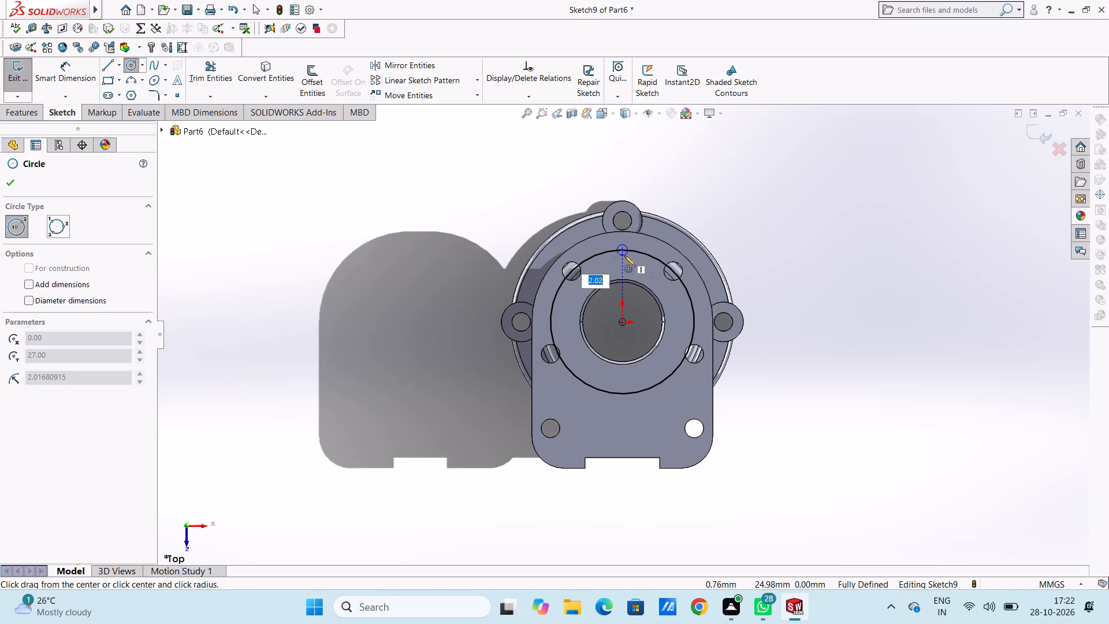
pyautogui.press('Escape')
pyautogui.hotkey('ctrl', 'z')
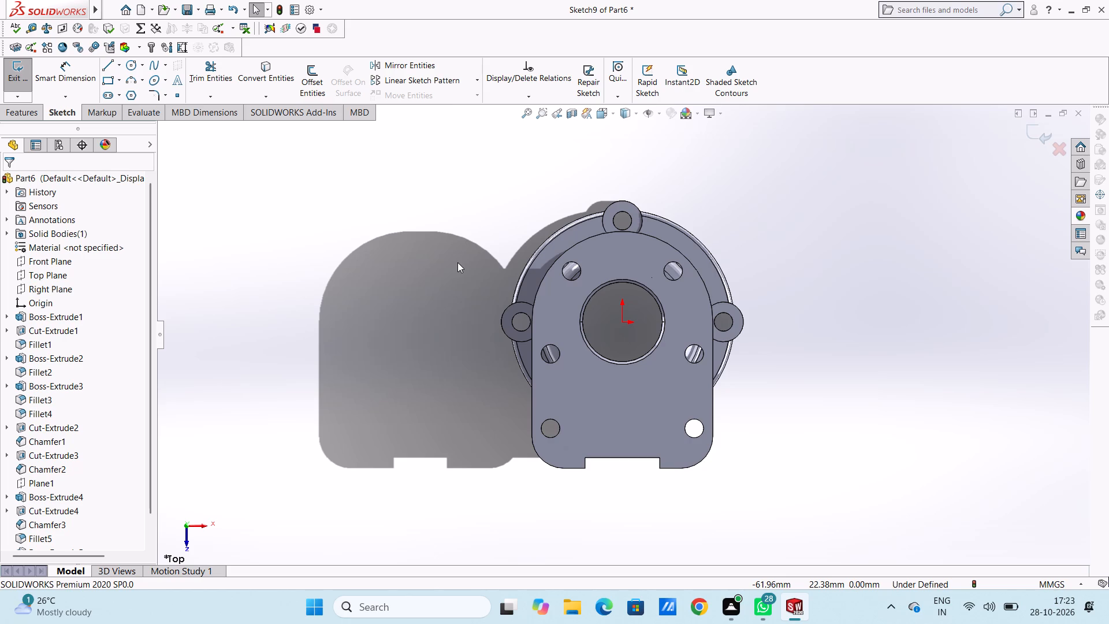
# Sketch a 6 mm radius circle on the flange face about 21.7 mm above the bore centre, between the two upper holes.
pyautogui.click(129, 64)
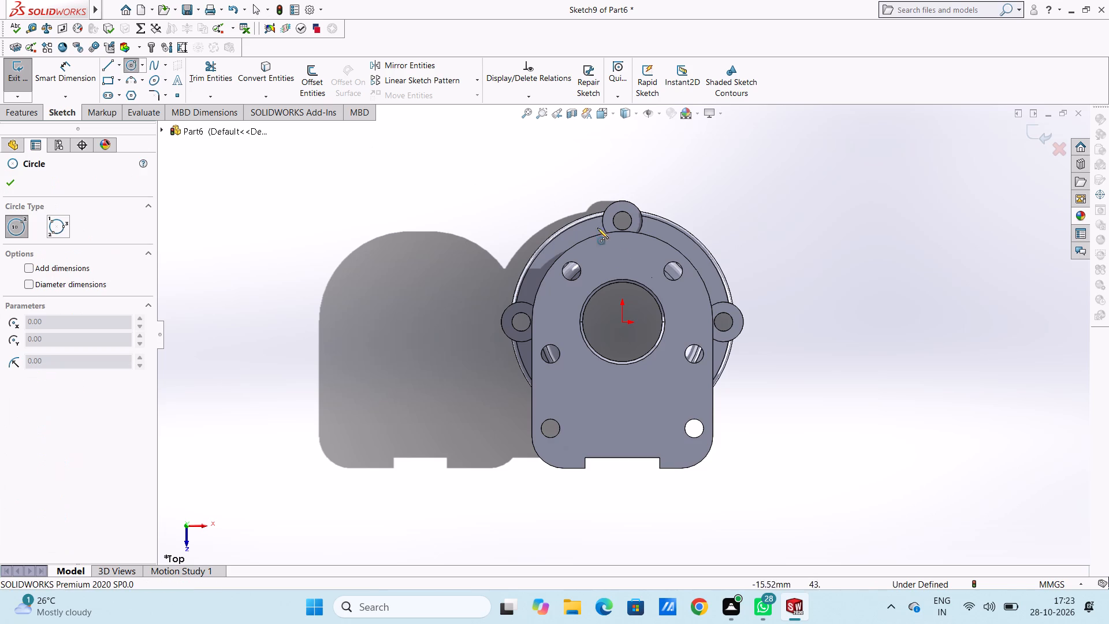
pyautogui.click(622, 264)
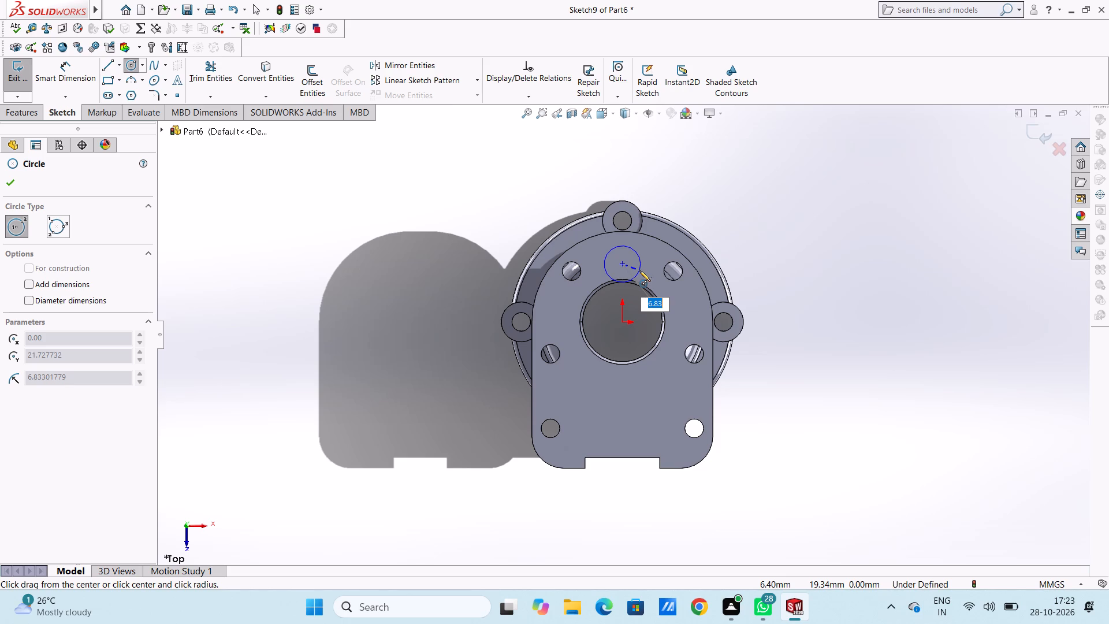
pyautogui.press('6')
pyautogui.press('Return')
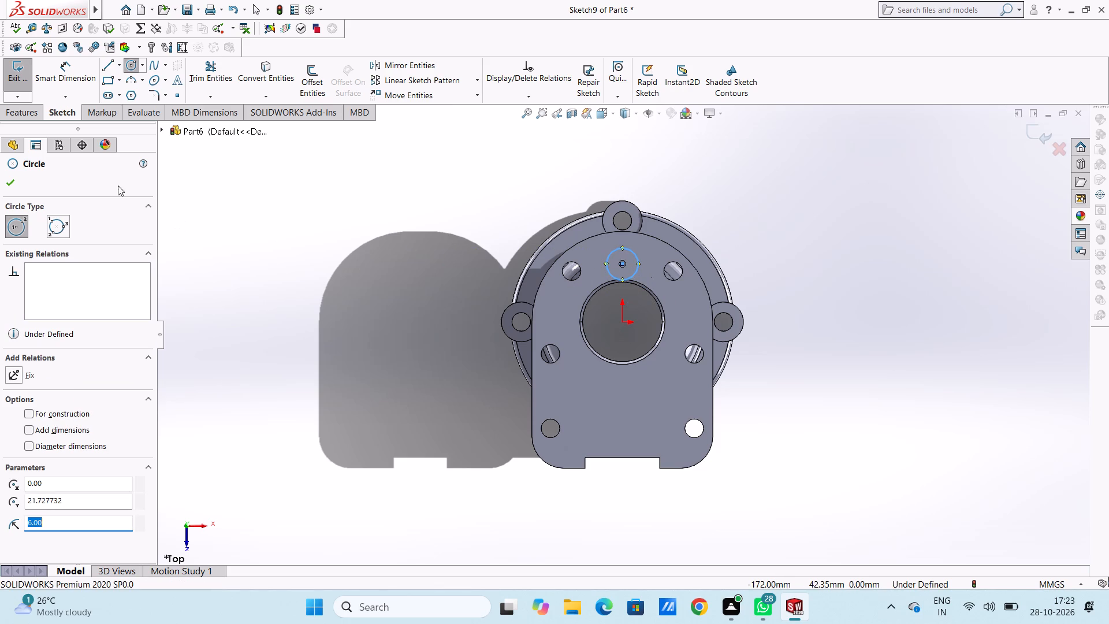
pyautogui.click(13, 183)
# Dimension the vertical distance from the origin to the 6 mm radius circle's centre as 22 mm.
pyautogui.click(65, 73)
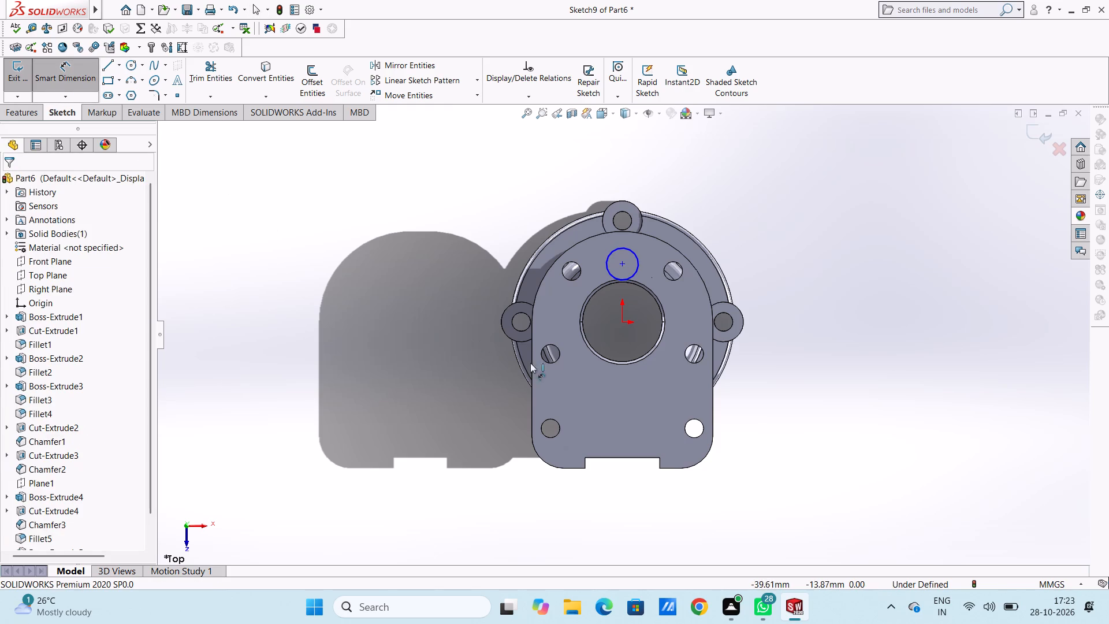
pyautogui.click(624, 322)
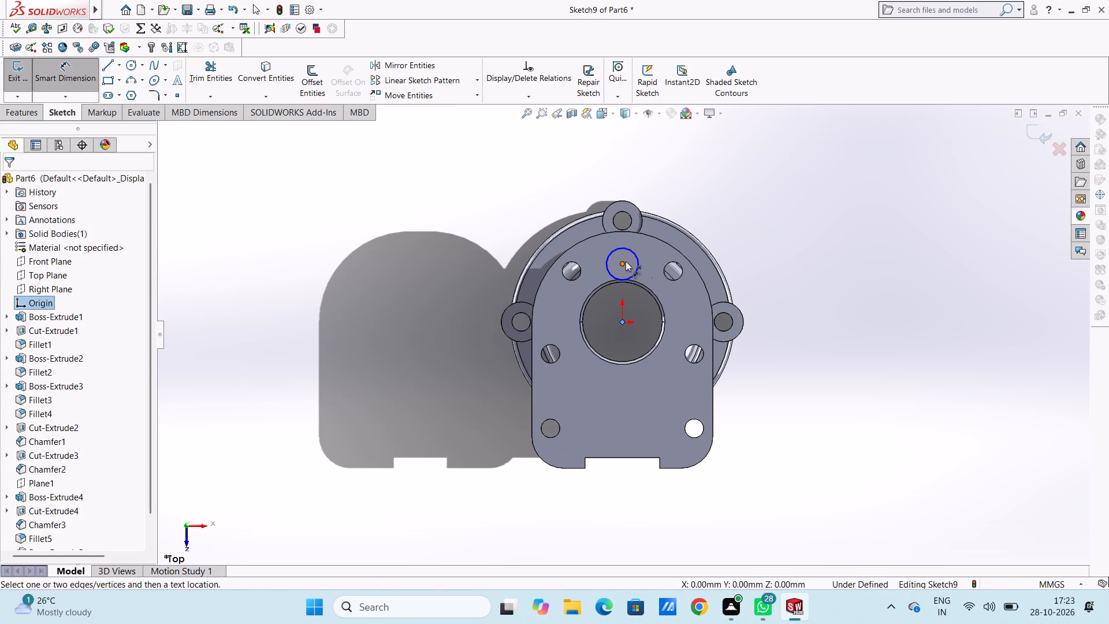
pyautogui.click(626, 261)
pyautogui.click(905, 283)
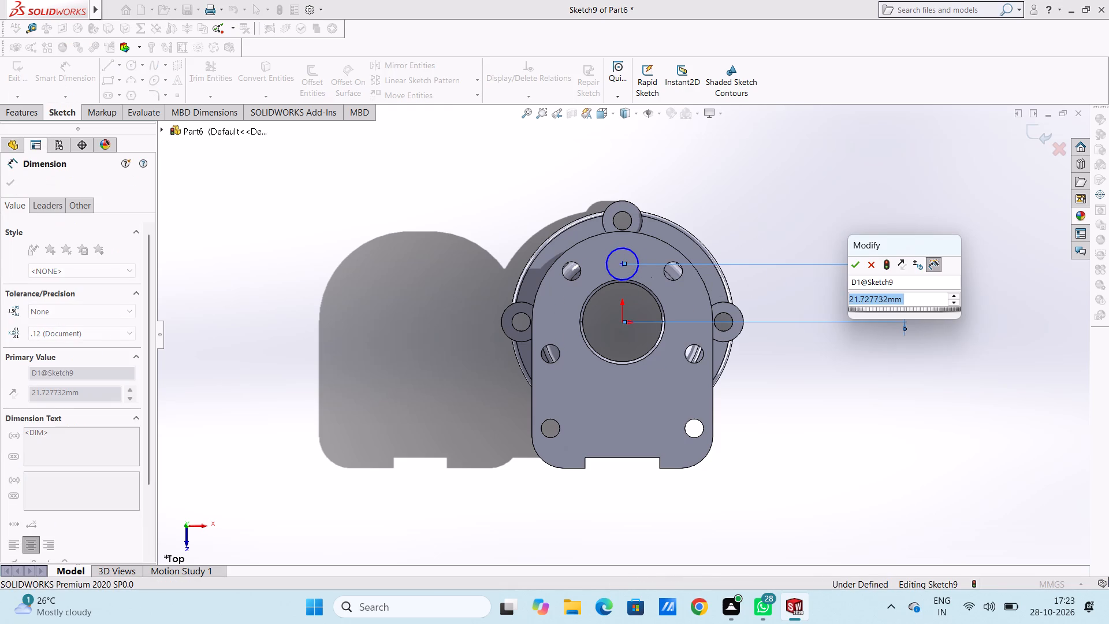
pyautogui.write('22')
pyautogui.press('Return')
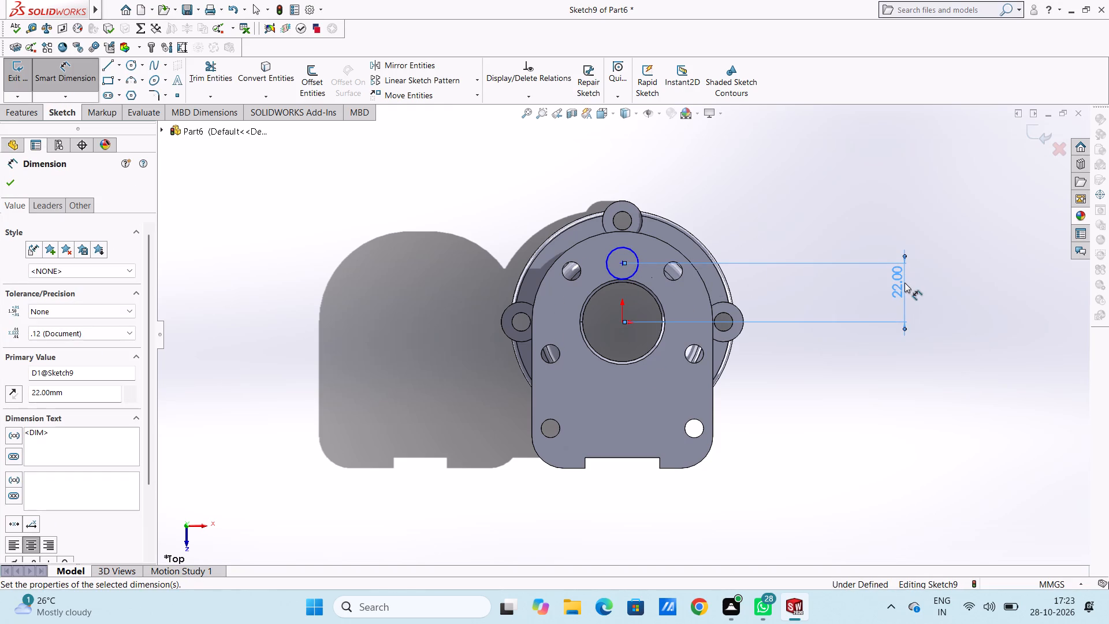
pyautogui.click(816, 304)
pyautogui.moveTo(839, 431); pyautogui.dragTo(842, 346, button='middle')
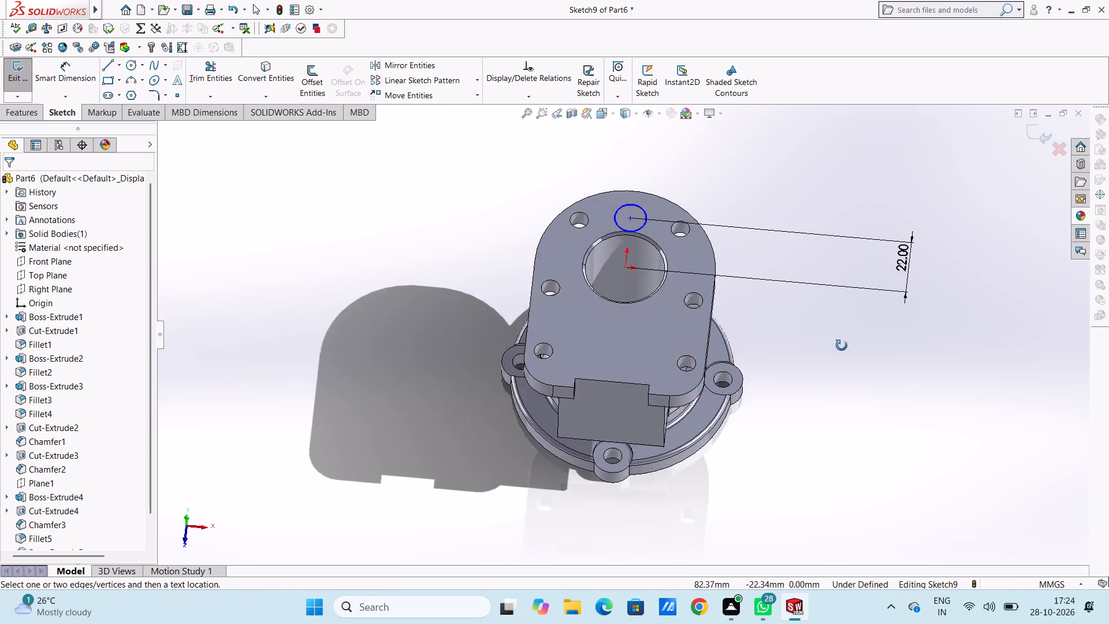
pyautogui.moveTo(842, 346); pyautogui.dragTo(847, 463, button='middle')
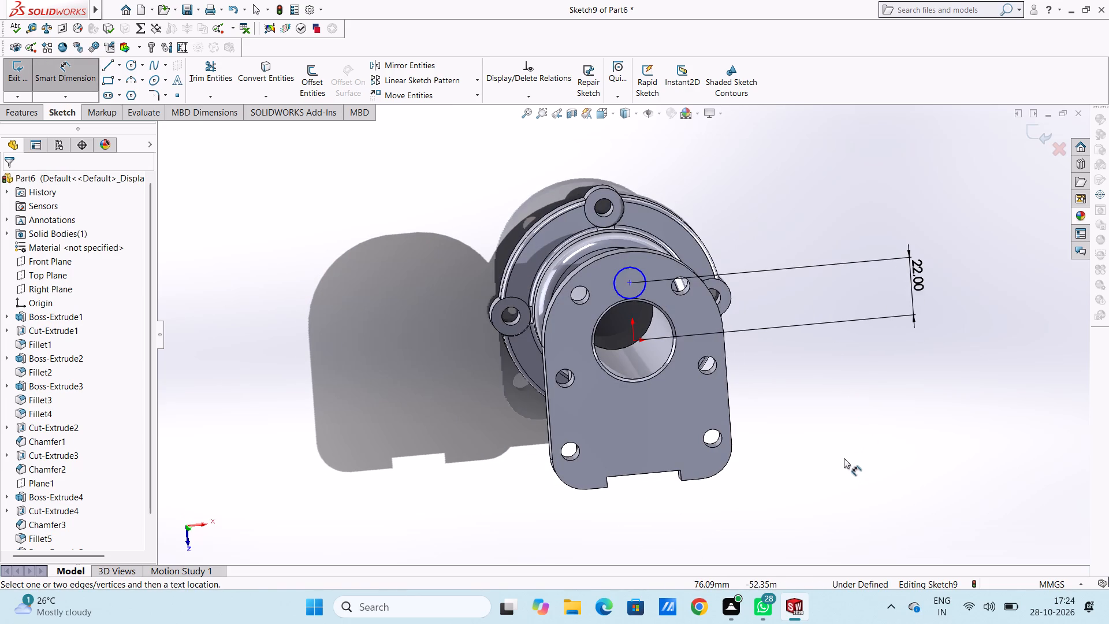
pyautogui.press('Escape')
# Add a Vertical relation between the origin and the circle's centre point.
pyautogui.hotkey('ctrl', '5')
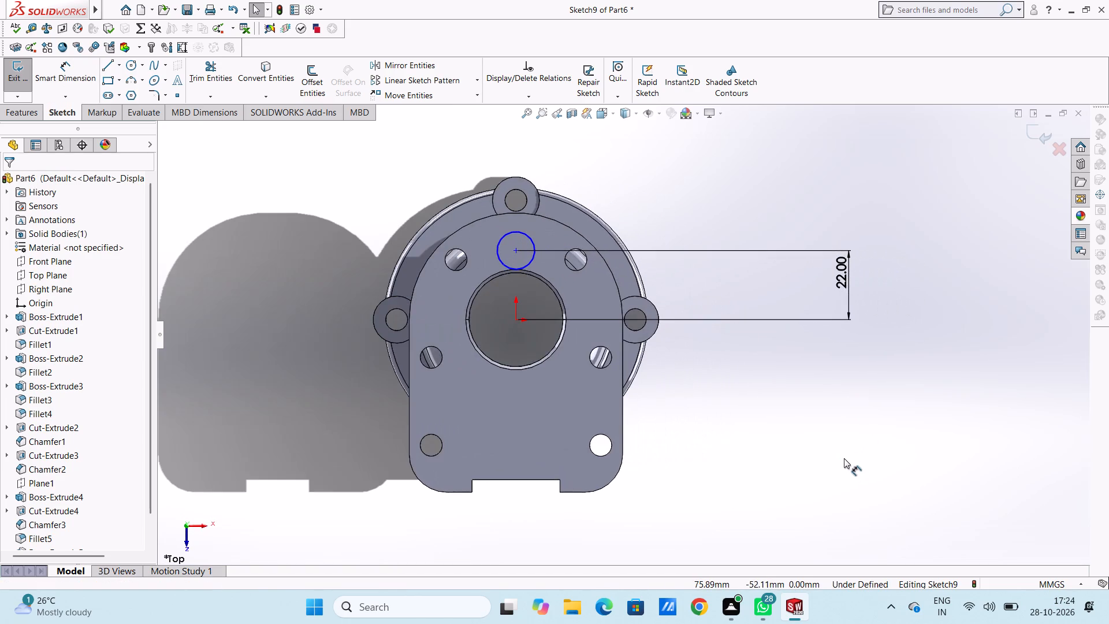
pyautogui.scroll(-4, 468, 275)
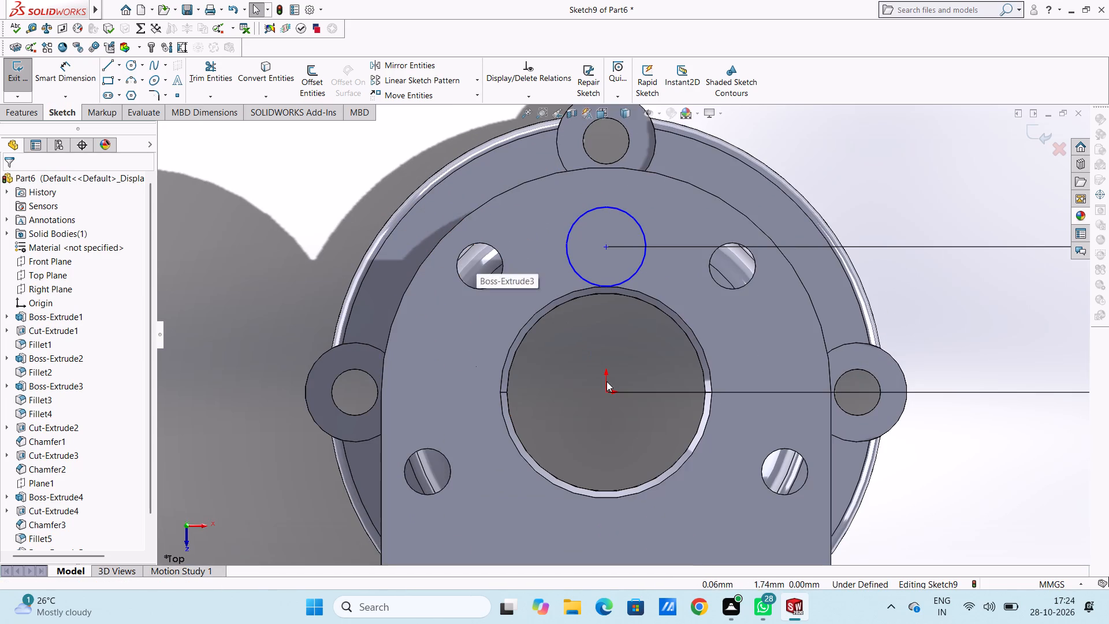
pyautogui.click(606, 389)
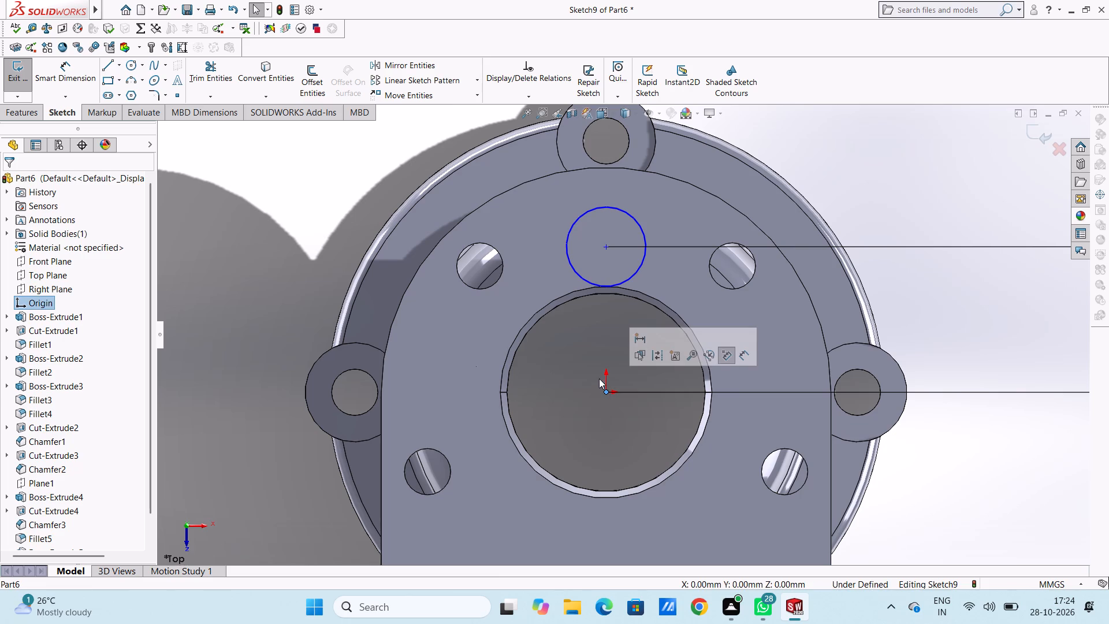
pyautogui.keyDown('ctrl'); pyautogui.click(606, 247); pyautogui.keyUp('ctrl')
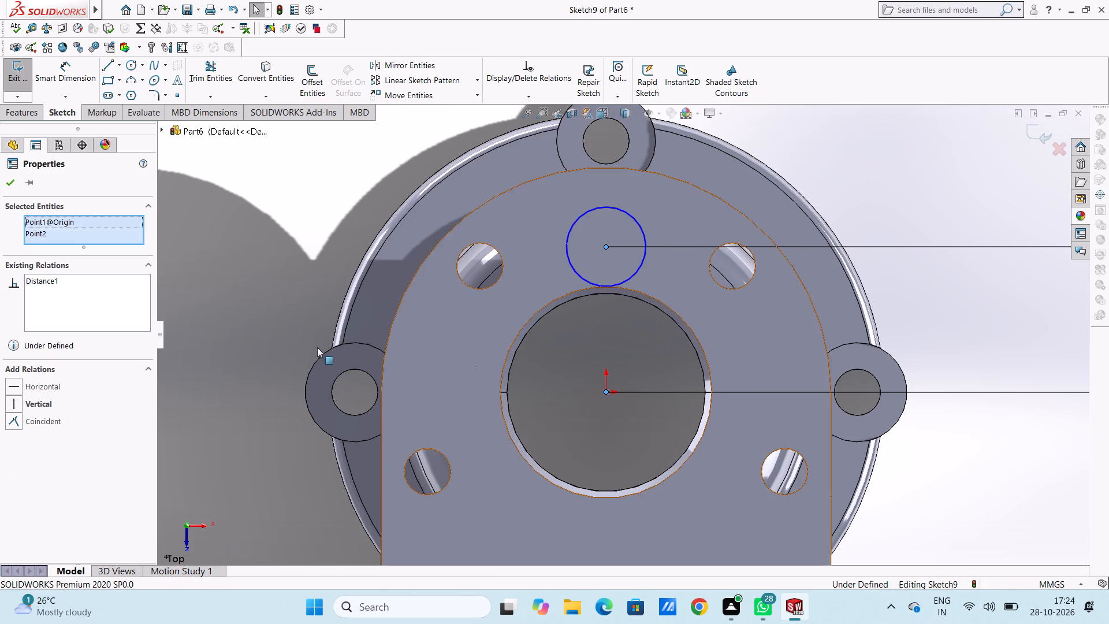
pyautogui.click(20, 397)
pyautogui.click(288, 276)
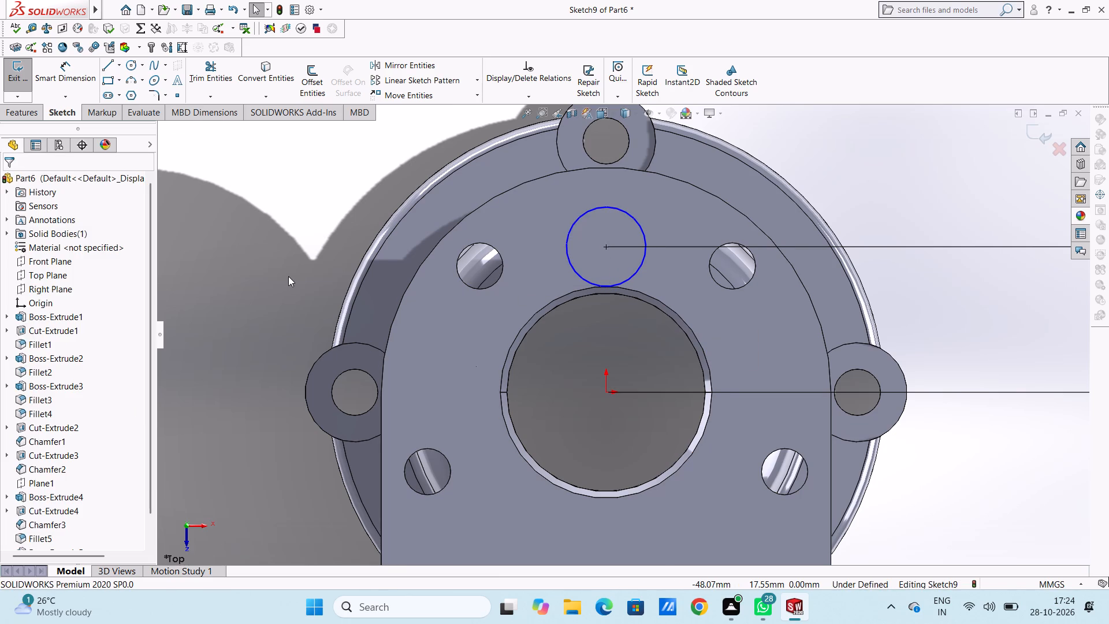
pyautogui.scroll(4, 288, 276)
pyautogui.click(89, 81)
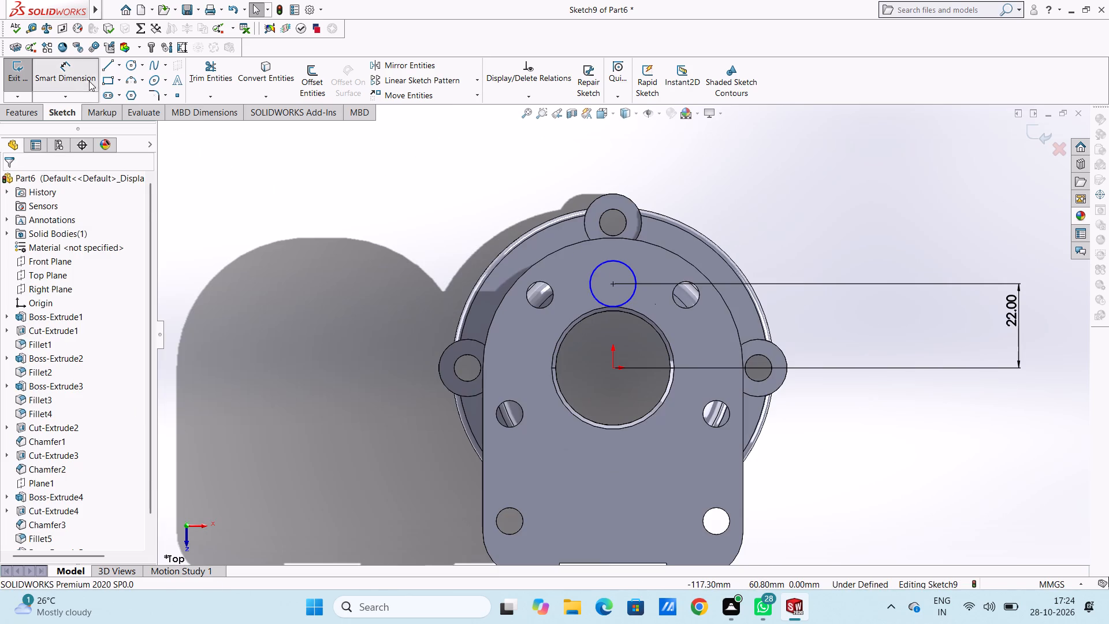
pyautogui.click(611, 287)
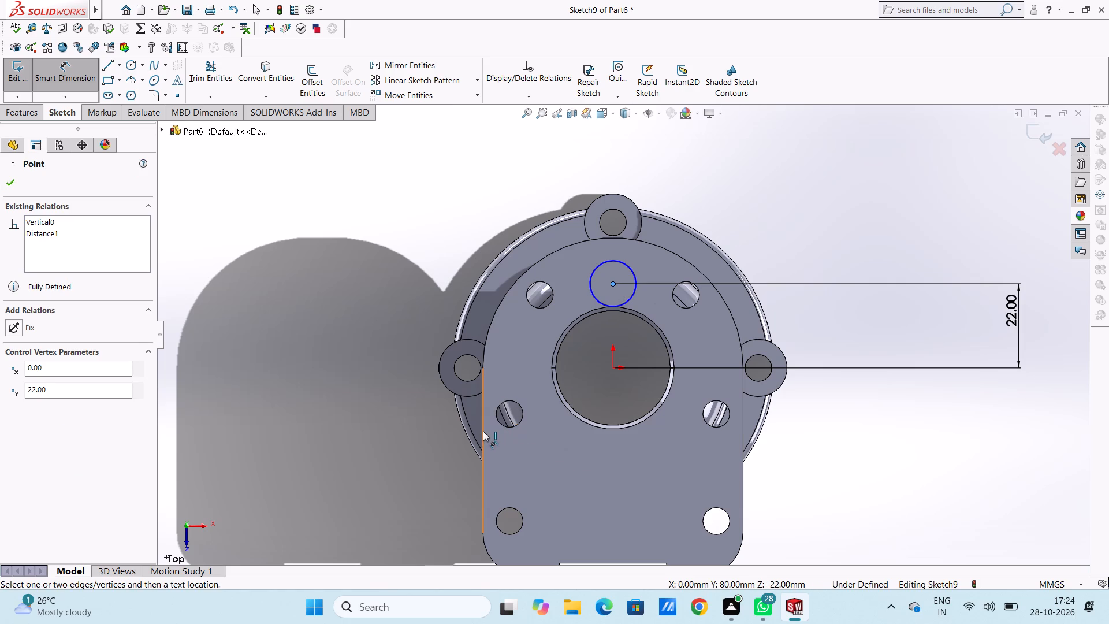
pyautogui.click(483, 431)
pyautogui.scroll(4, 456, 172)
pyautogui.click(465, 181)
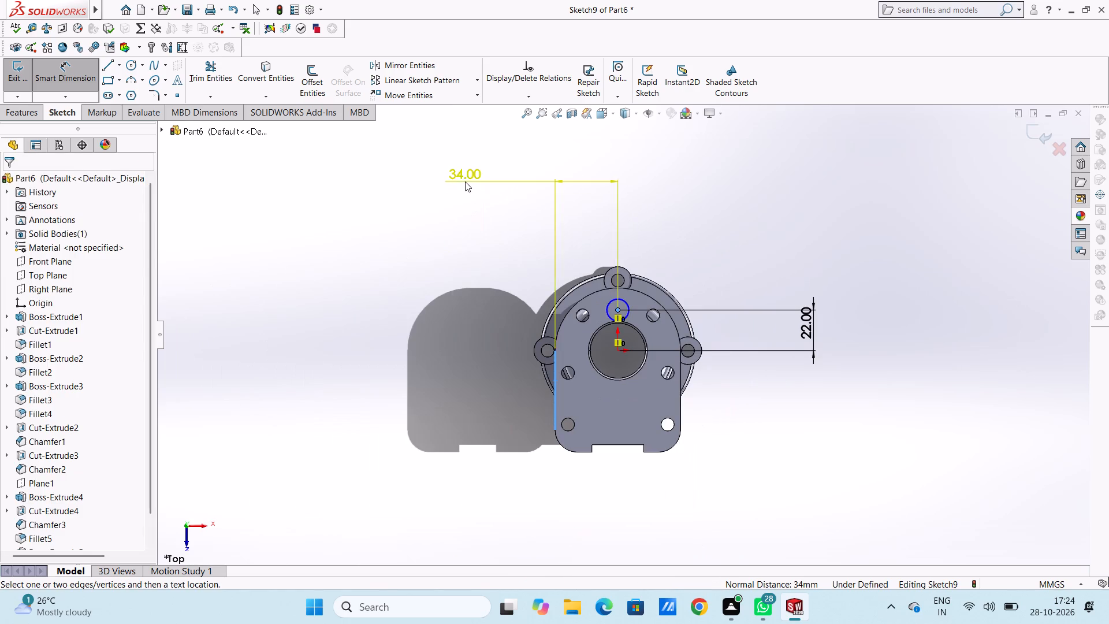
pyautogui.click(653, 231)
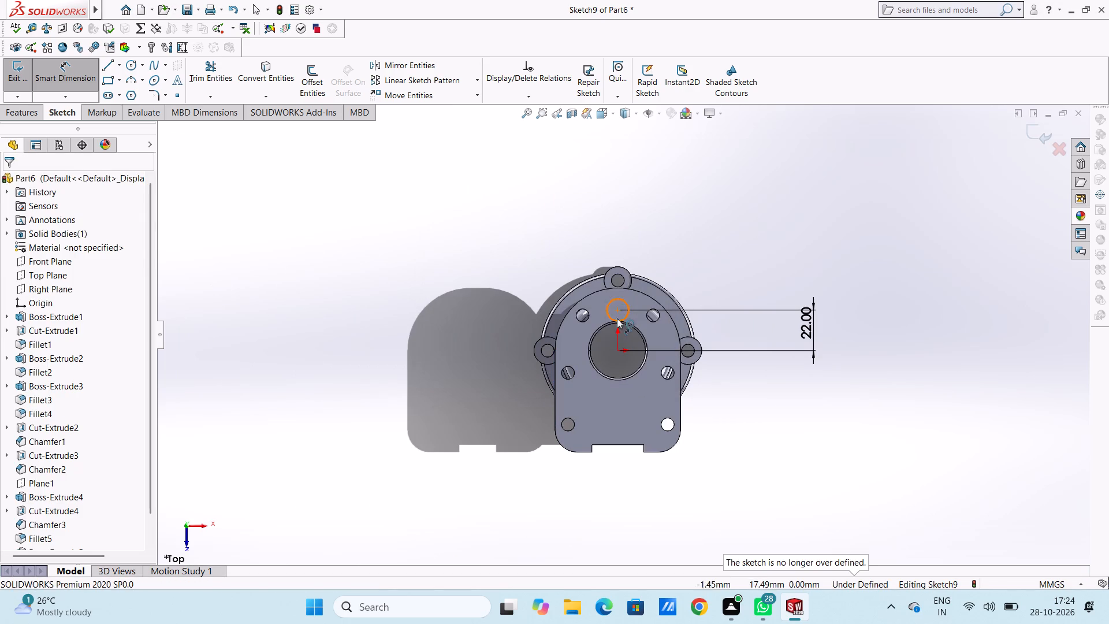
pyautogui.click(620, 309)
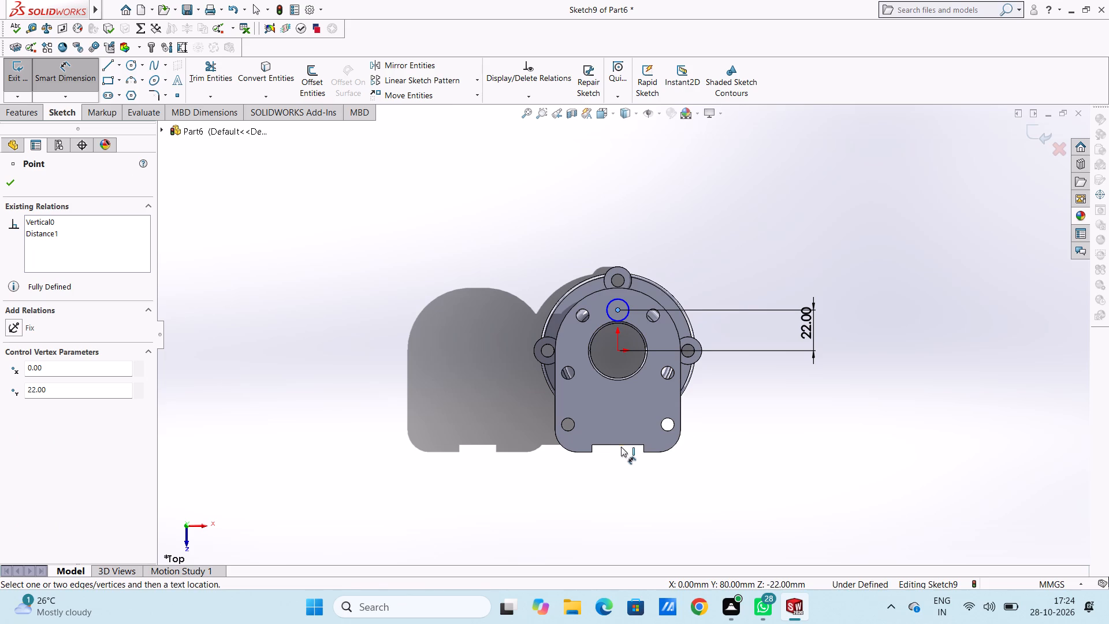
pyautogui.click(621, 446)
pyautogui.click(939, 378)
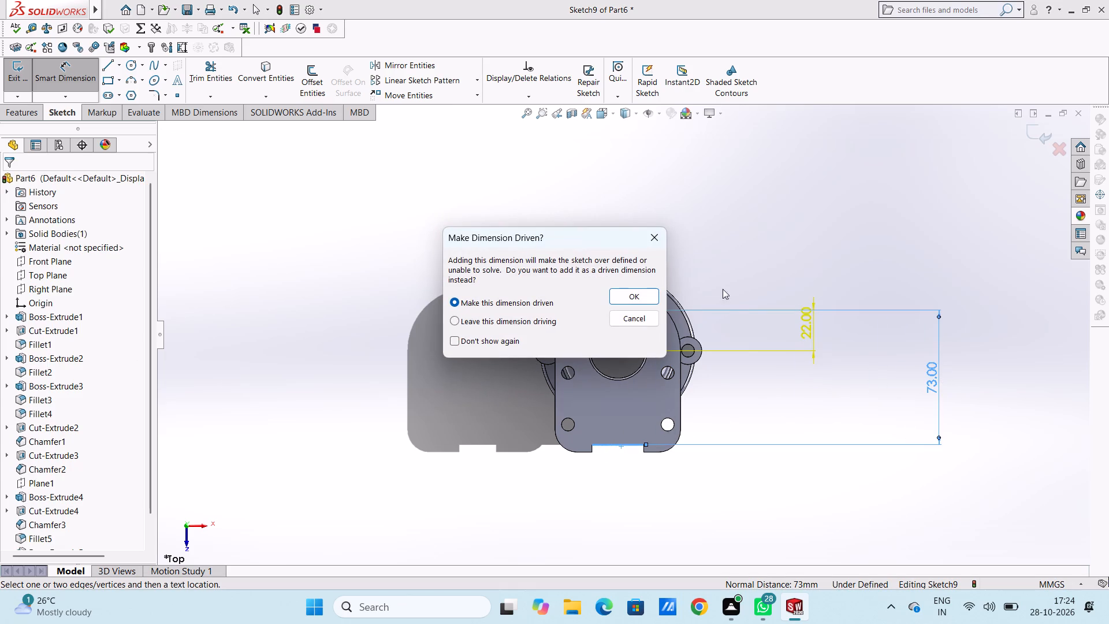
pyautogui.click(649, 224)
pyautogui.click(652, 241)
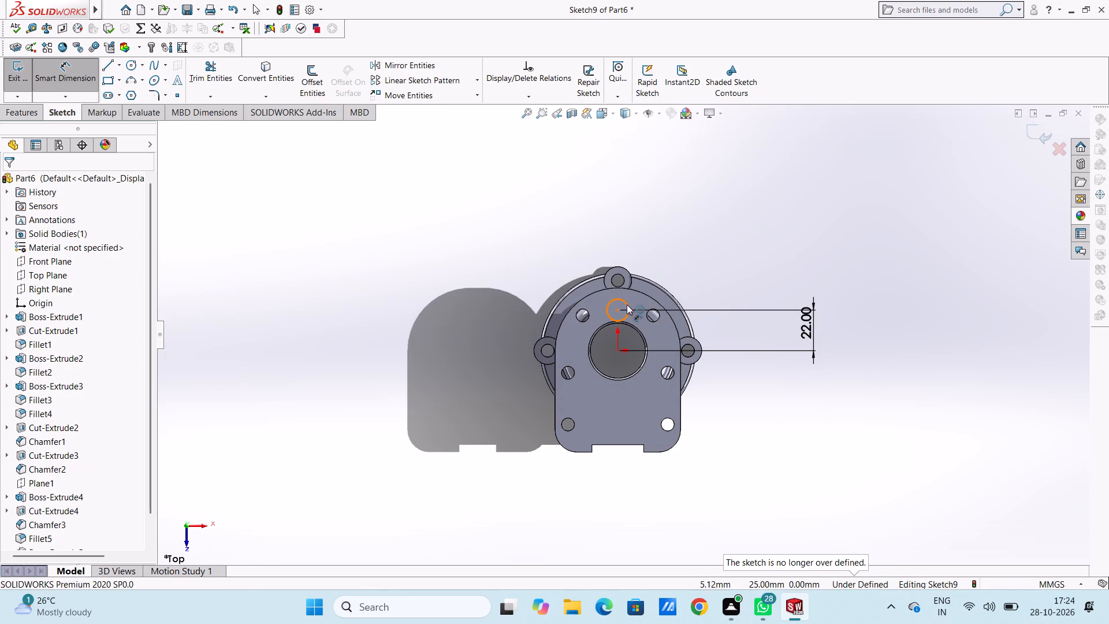
# Dimension the diameter of the circle above the bore as 12 mm.
pyautogui.click(627, 304)
pyautogui.click(780, 225)
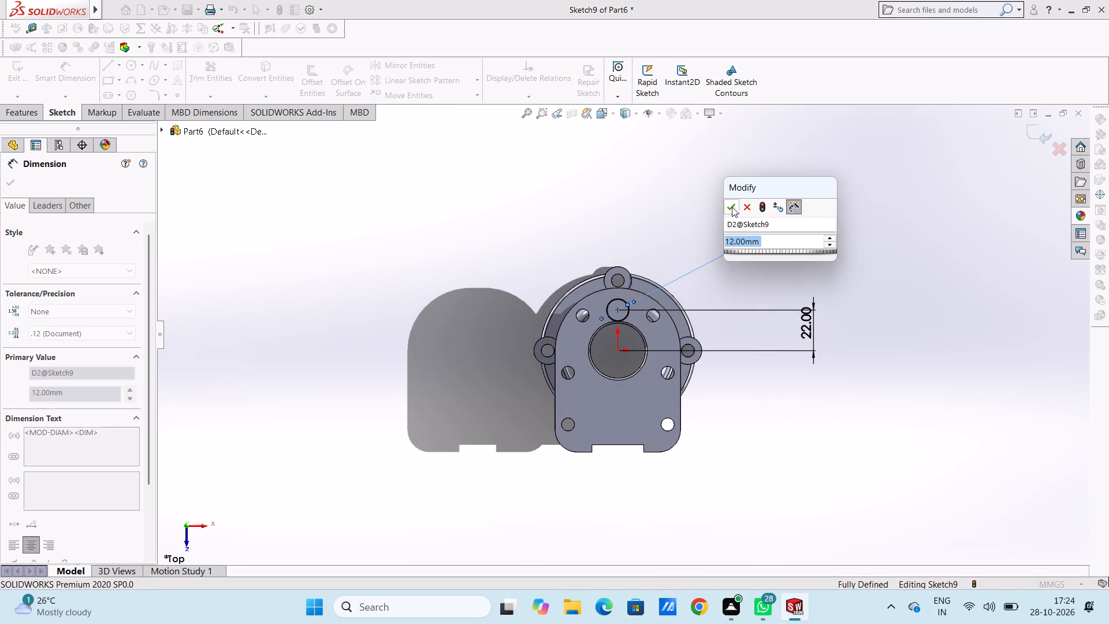
pyautogui.click(732, 207)
pyautogui.click(700, 208)
# Extrude the 12 mm circle as a blind boss 24 mm deep, reversed to run beneath the flange and merged with the body.
pyautogui.moveTo(761, 419); pyautogui.dragTo(699, 247, button='middle')
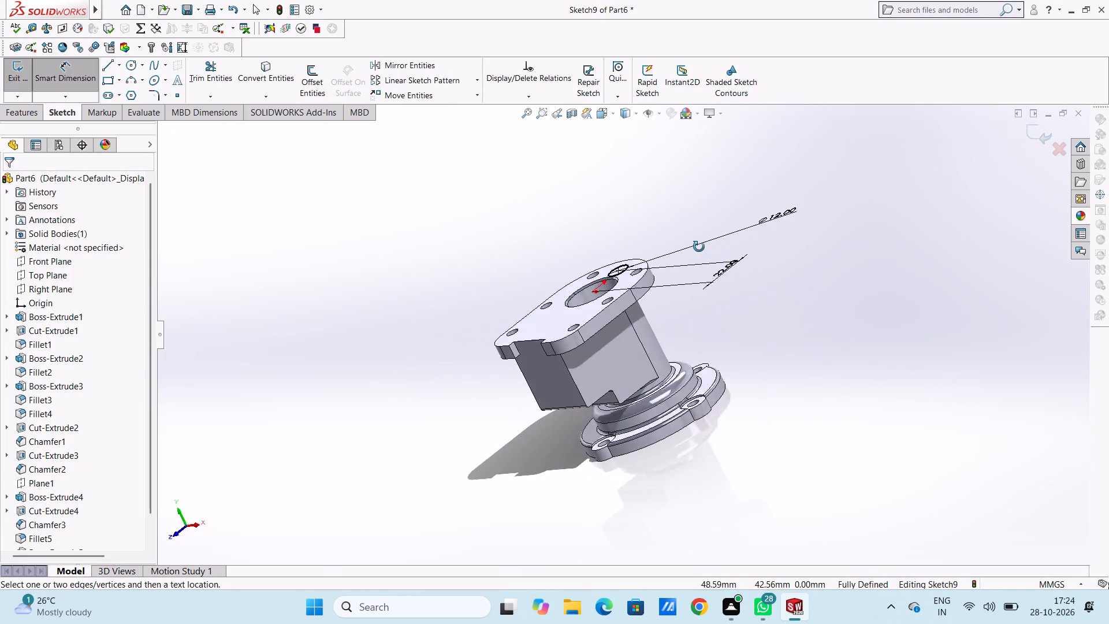
pyautogui.moveTo(699, 247); pyautogui.dragTo(667, 229, button='middle')
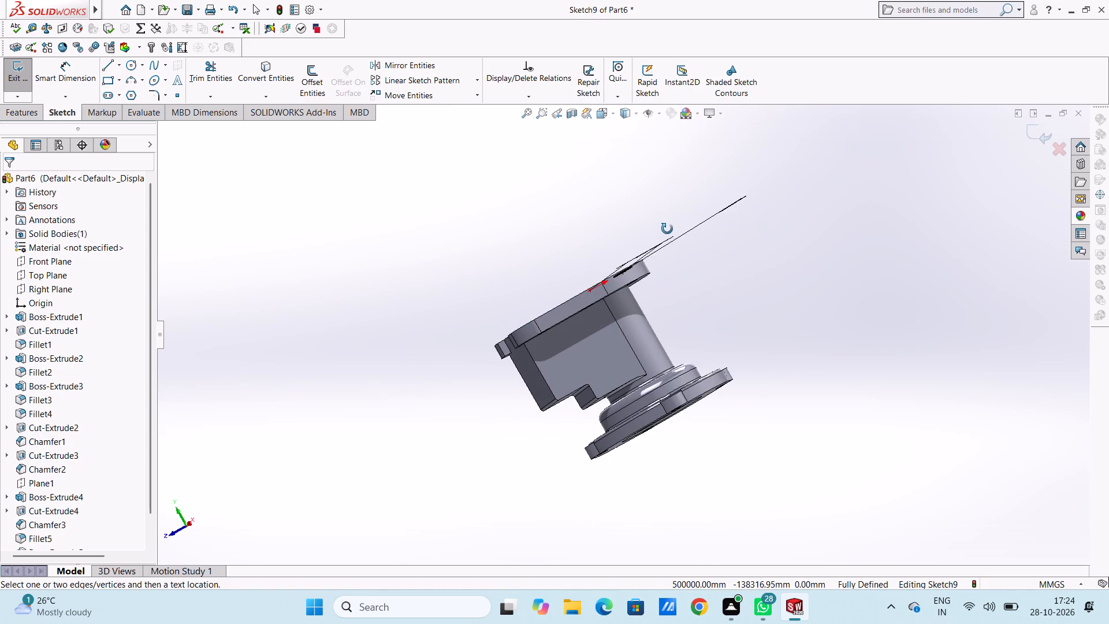
pyautogui.moveTo(667, 229); pyautogui.dragTo(653, 268, button='middle')
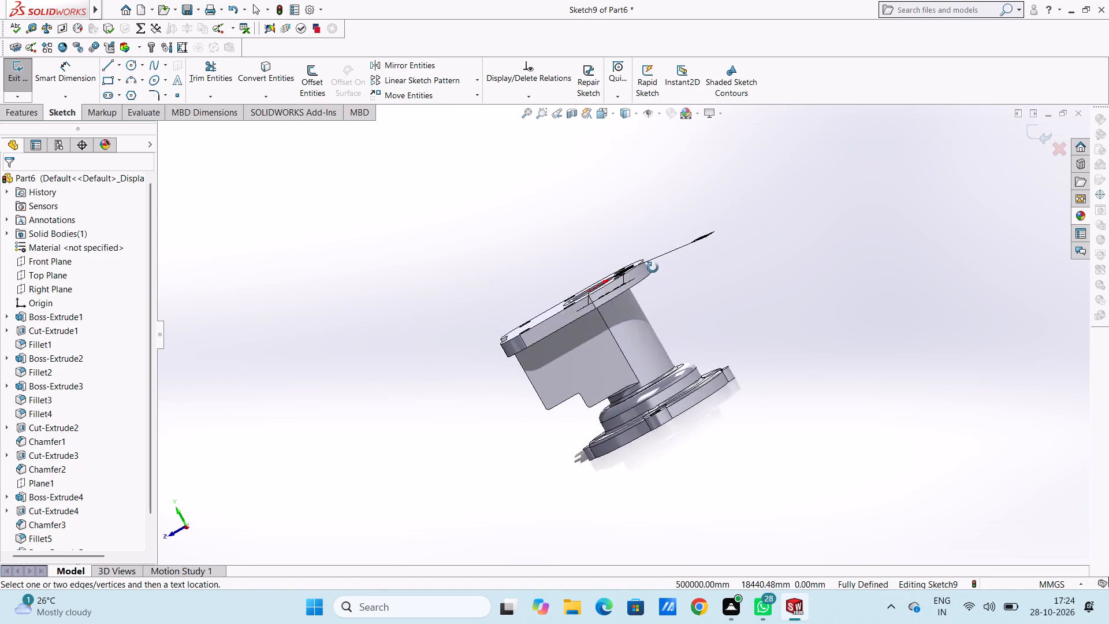
pyautogui.moveTo(653, 268); pyautogui.dragTo(660, 294, button='middle')
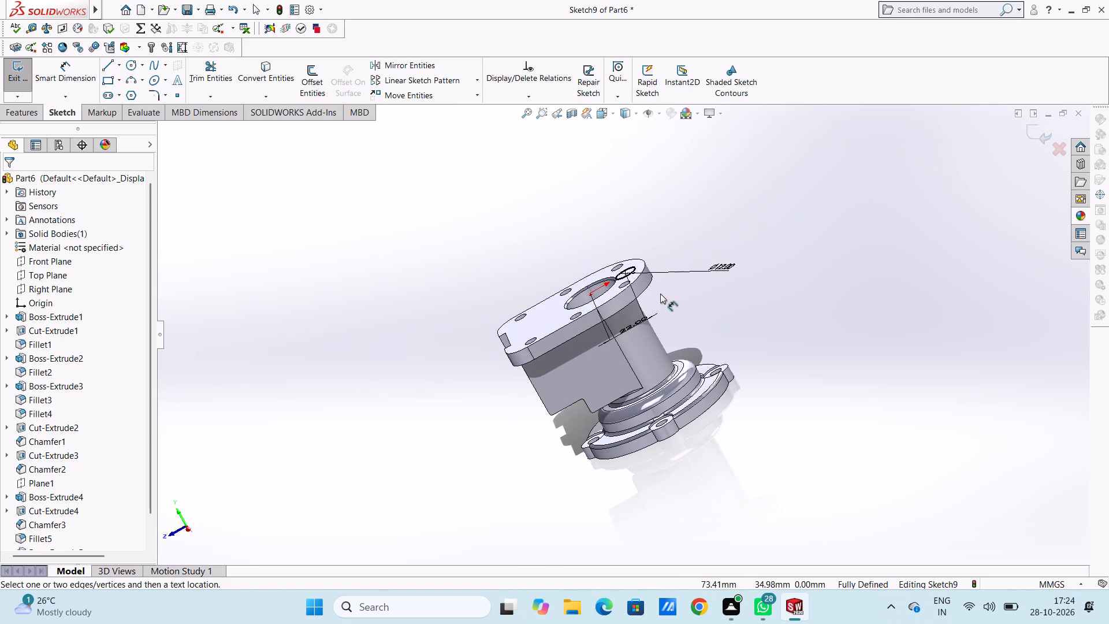
pyautogui.click(55, 73)
pyautogui.click(37, 112)
pyautogui.click(31, 70)
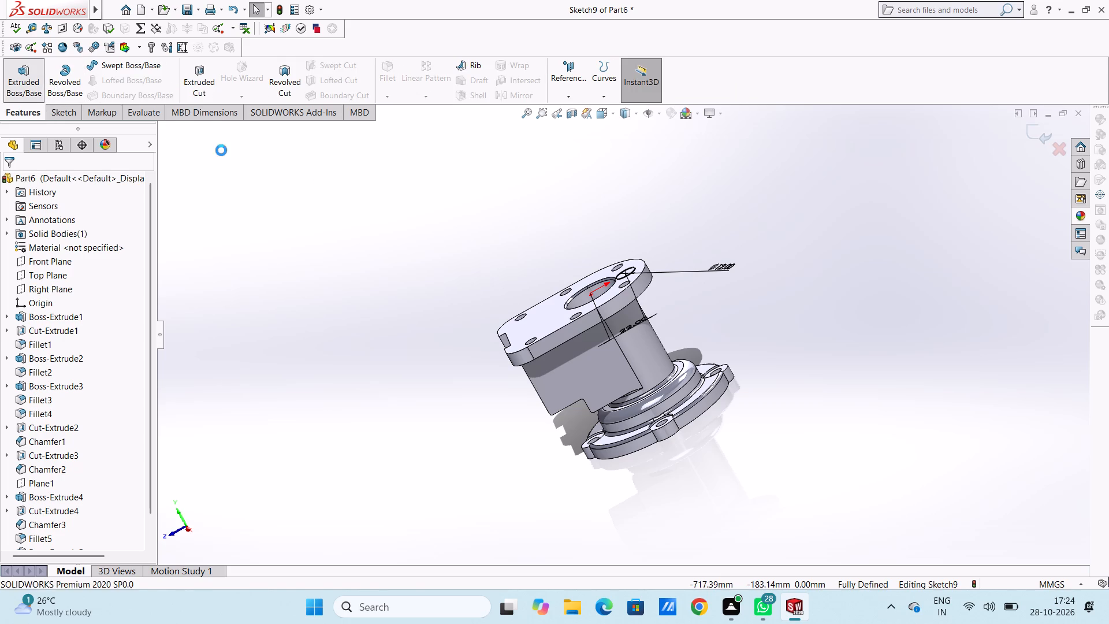
pyautogui.write('24')
pyautogui.press('Return')
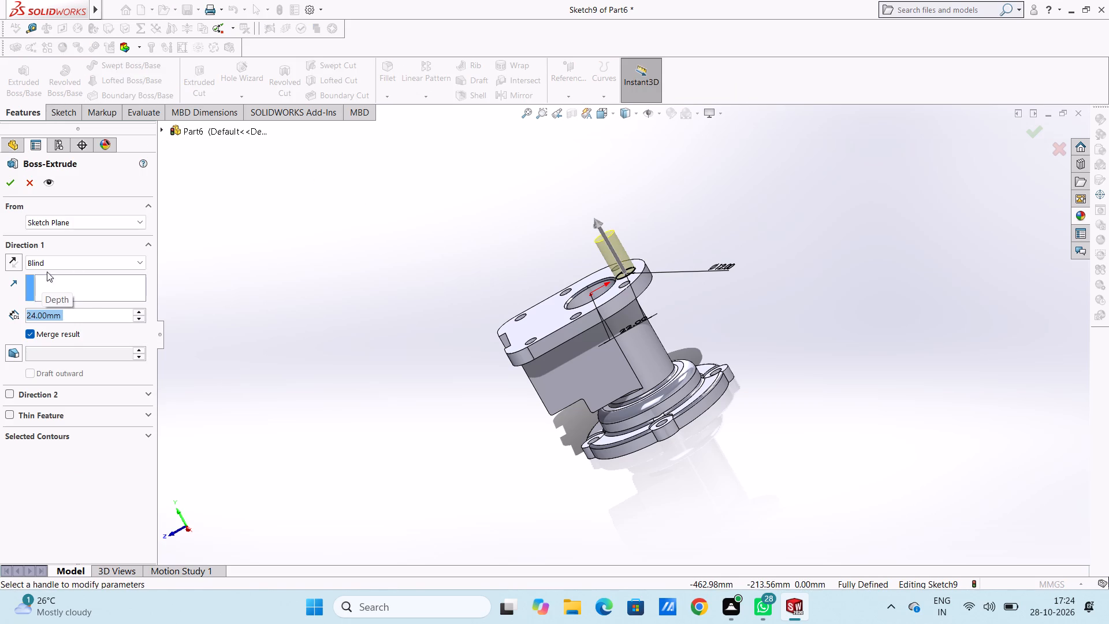
pyautogui.click(7, 262)
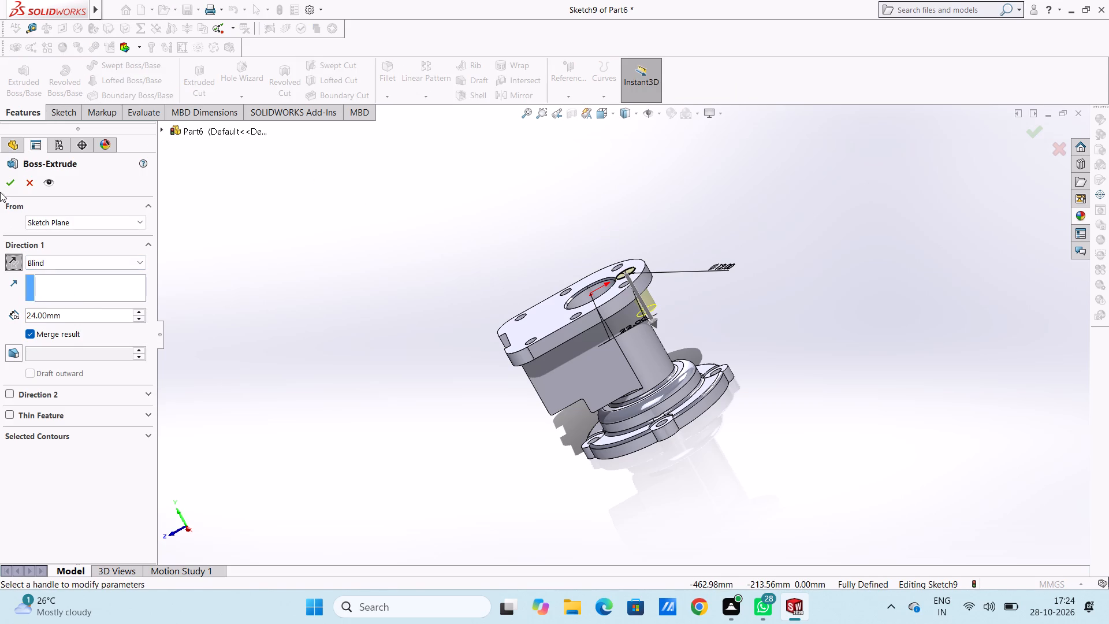
pyautogui.click(11, 178)
pyautogui.click(310, 293)
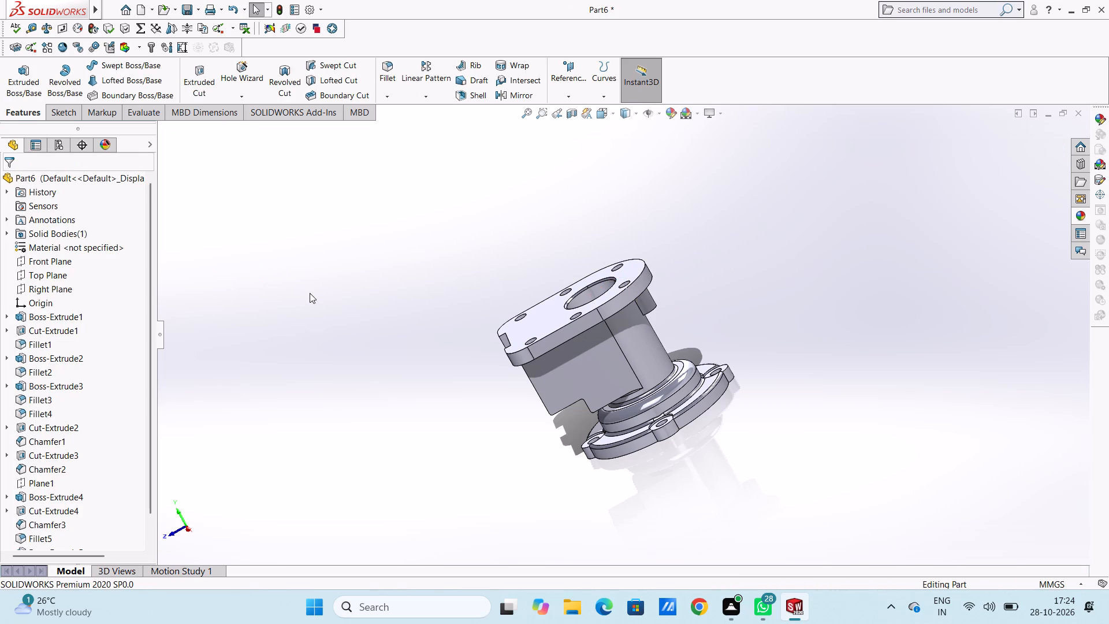
# Start a sketch on the flange face and draw a 2 mm radius circle about 21.5 mm directly above the bore centre.
pyautogui.moveTo(325, 356); pyautogui.dragTo(336, 250, button='middle')
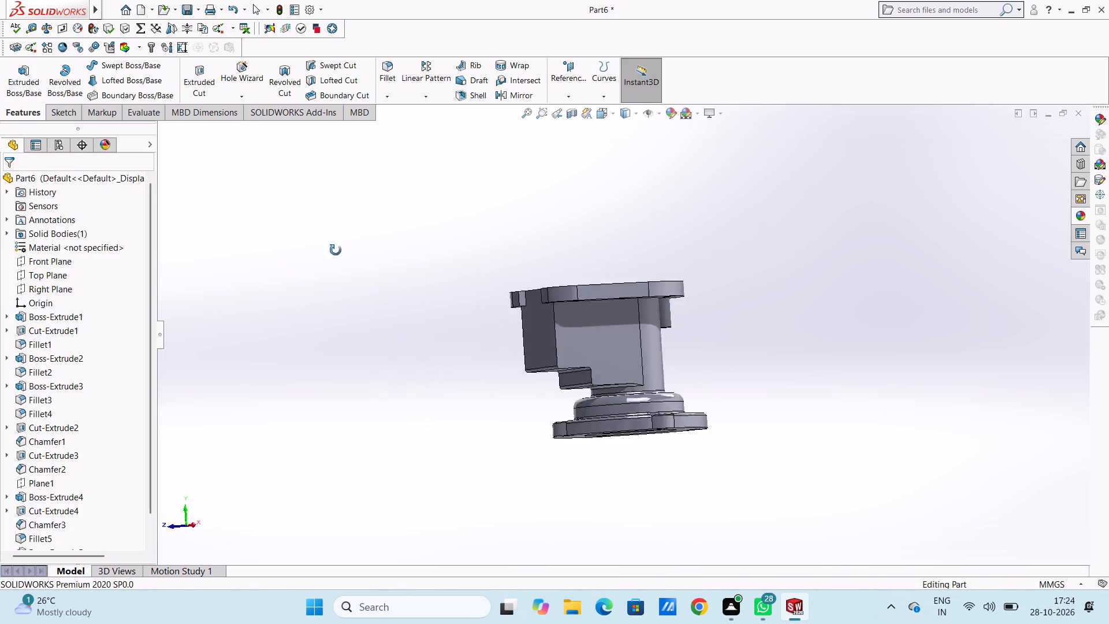
pyautogui.moveTo(336, 250); pyautogui.dragTo(340, 350, button='middle')
pyautogui.scroll(1, 340, 350)
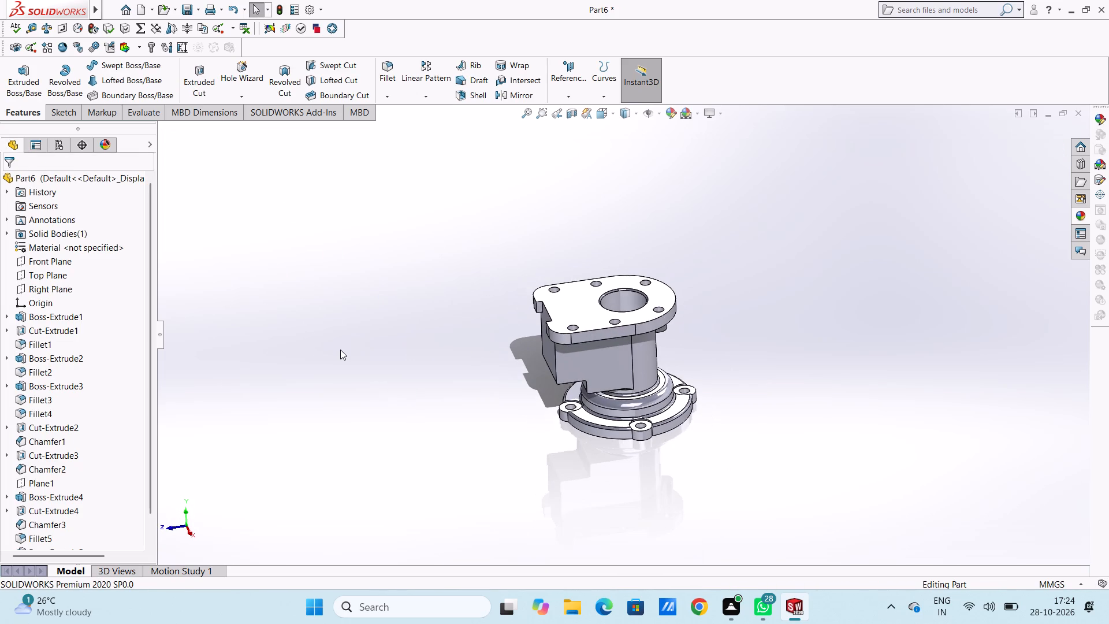
pyautogui.hotkey('ctrl', '5')
pyautogui.scroll(1, 671, 157)
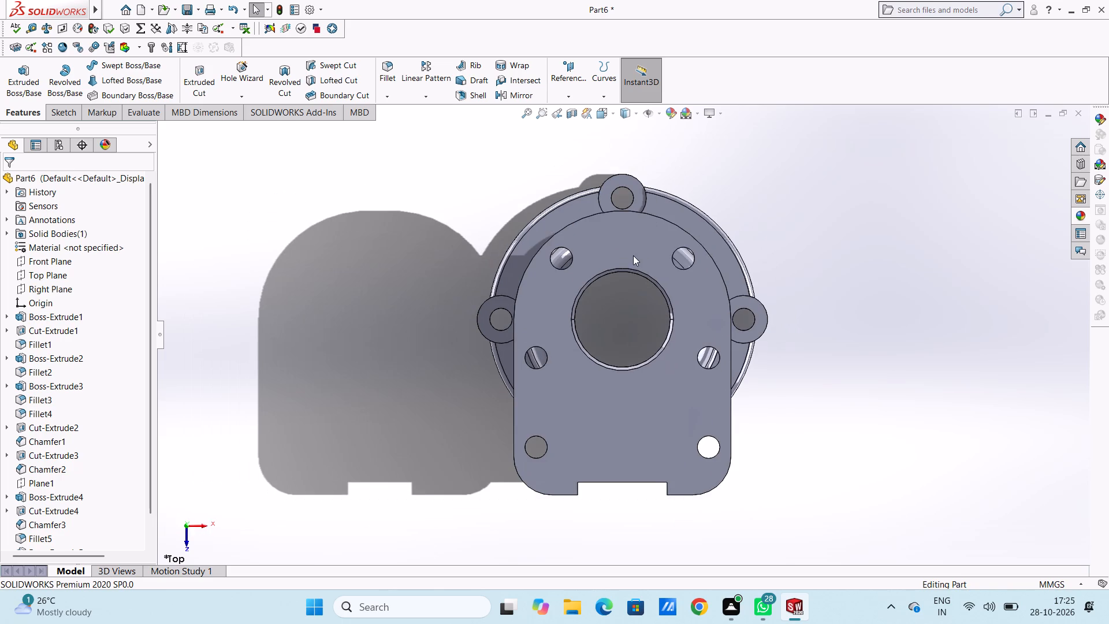
pyautogui.click(627, 244)
pyautogui.click(674, 214)
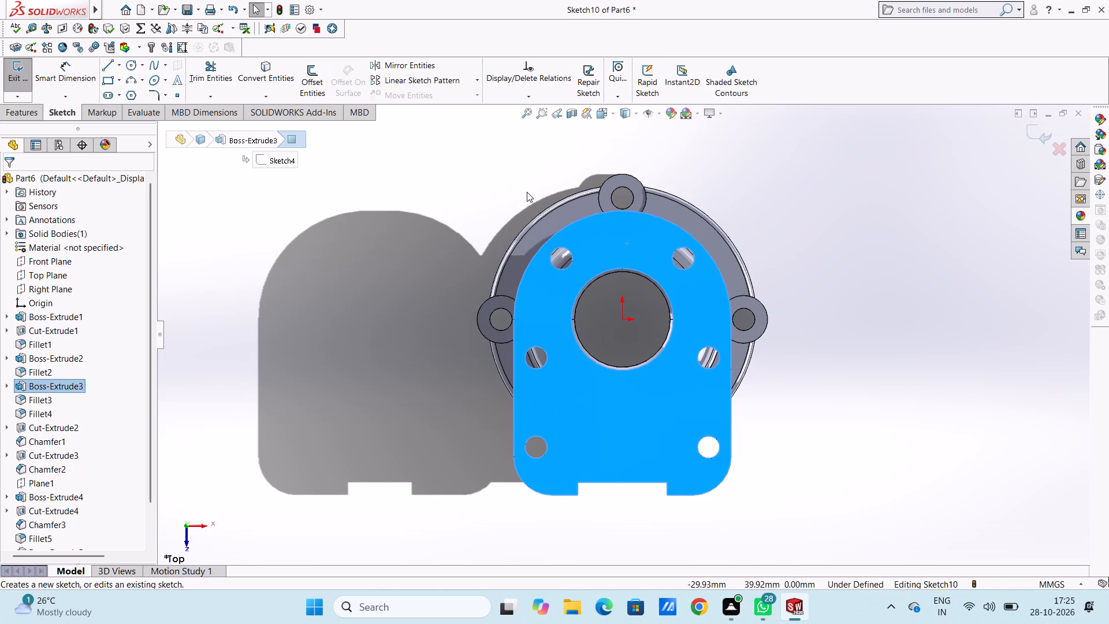
pyautogui.click(527, 192)
pyautogui.click(128, 66)
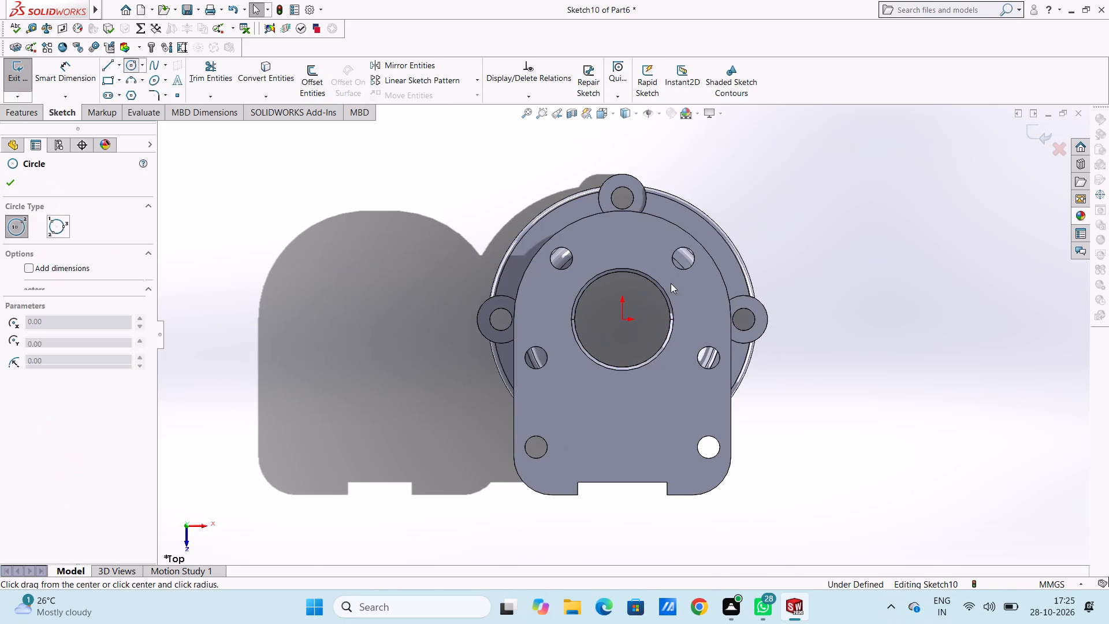
pyautogui.click(621, 251)
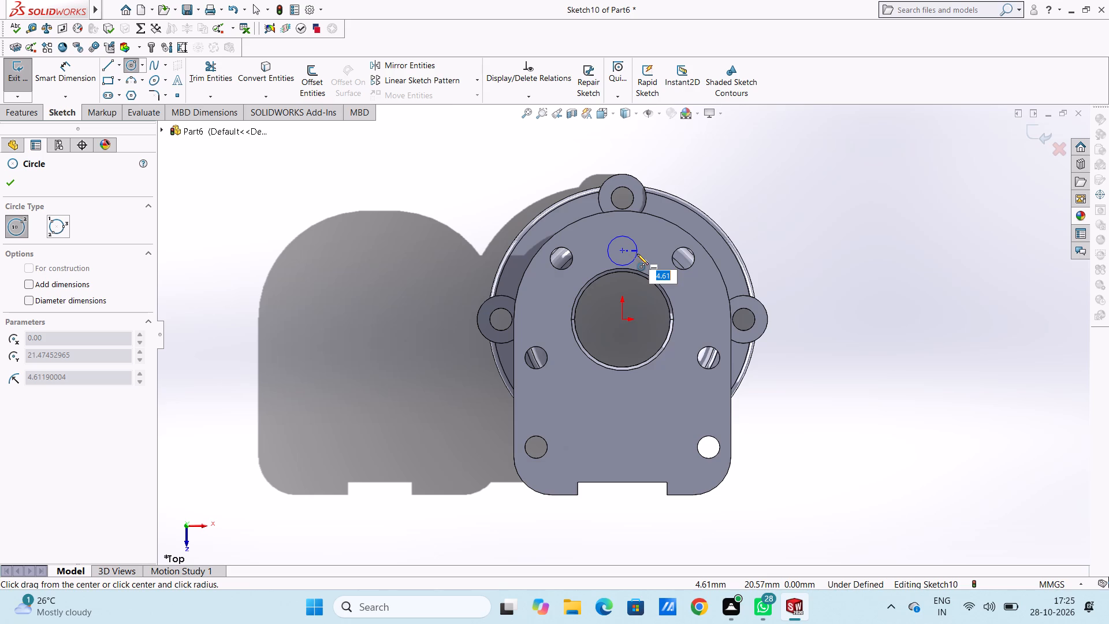
pyautogui.press('2')
pyautogui.press('Return')
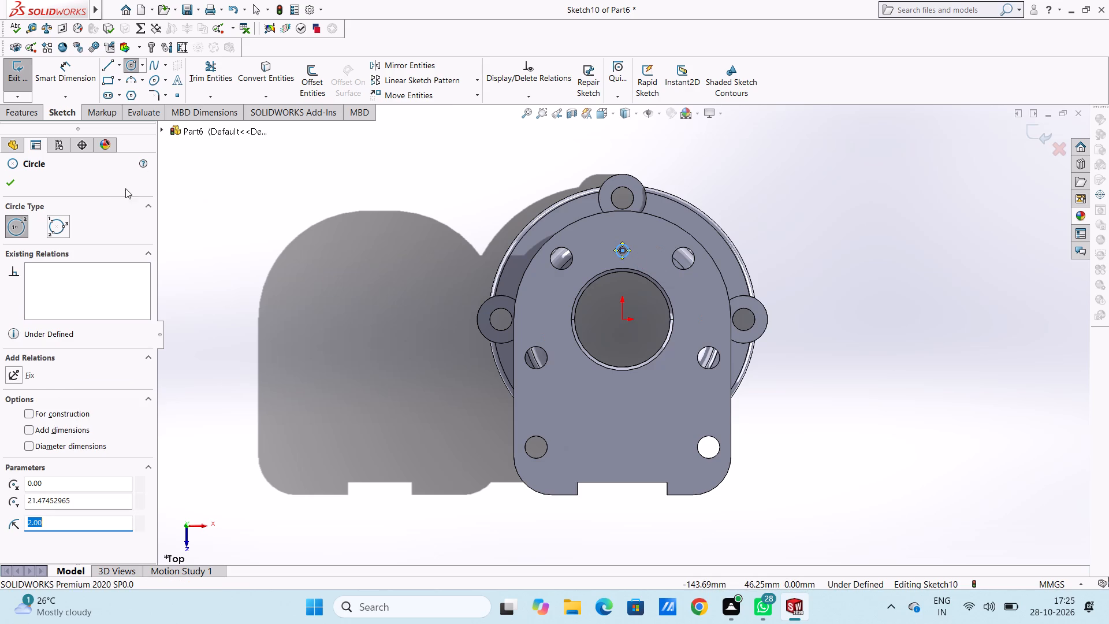
pyautogui.click(8, 187)
pyautogui.click(234, 201)
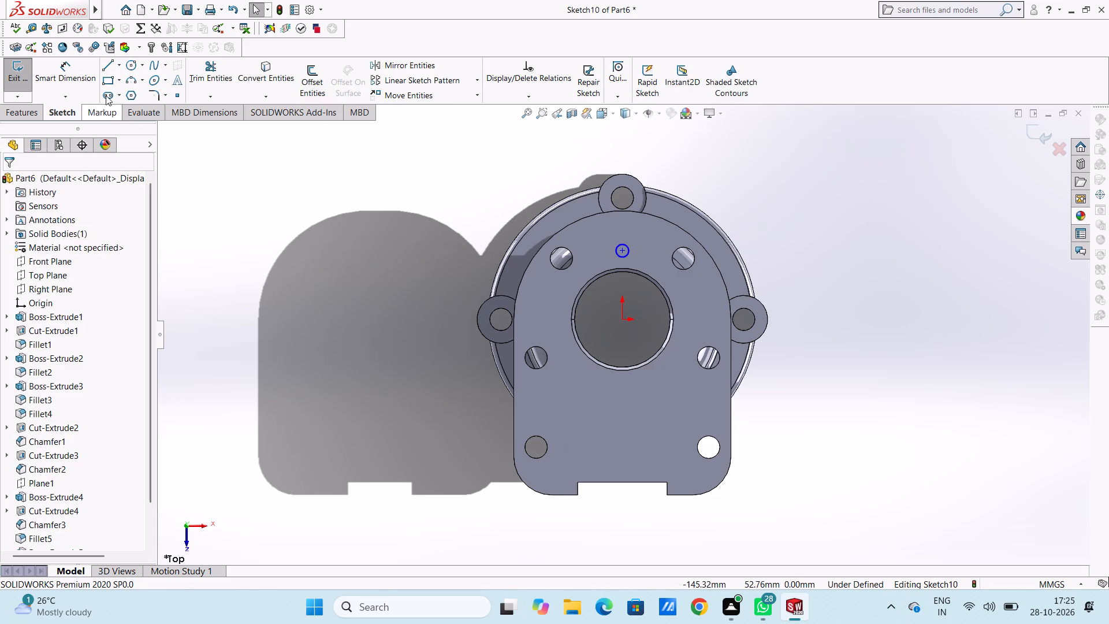
# Dimension the new small circle's diameter as 5 mm.
pyautogui.click(75, 75)
pyautogui.click(622, 257)
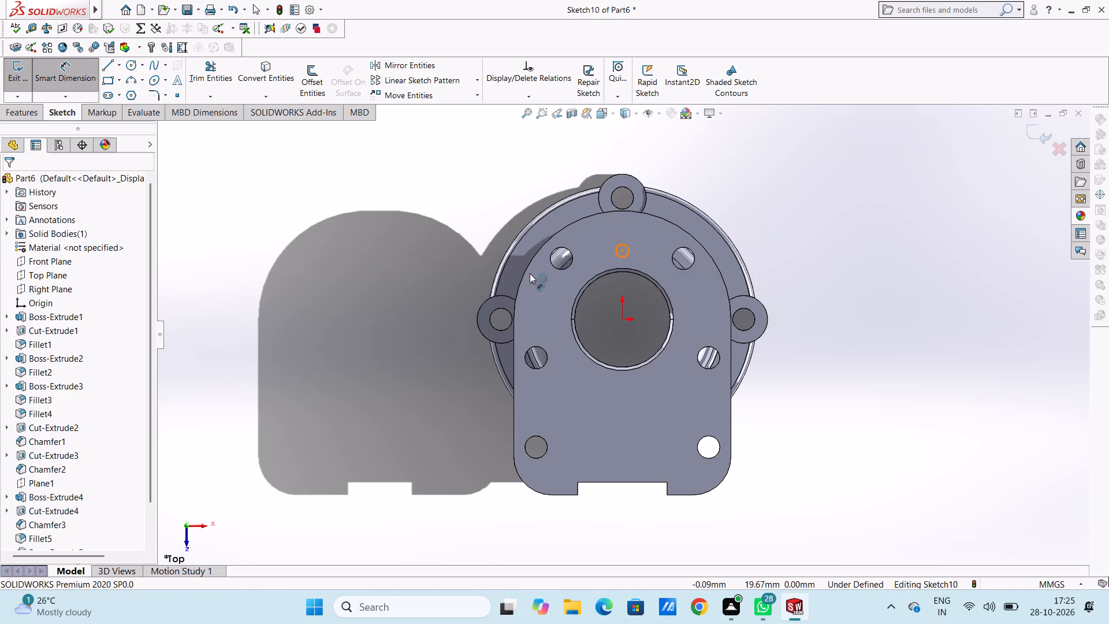
pyautogui.click(372, 307)
pyautogui.press('5')
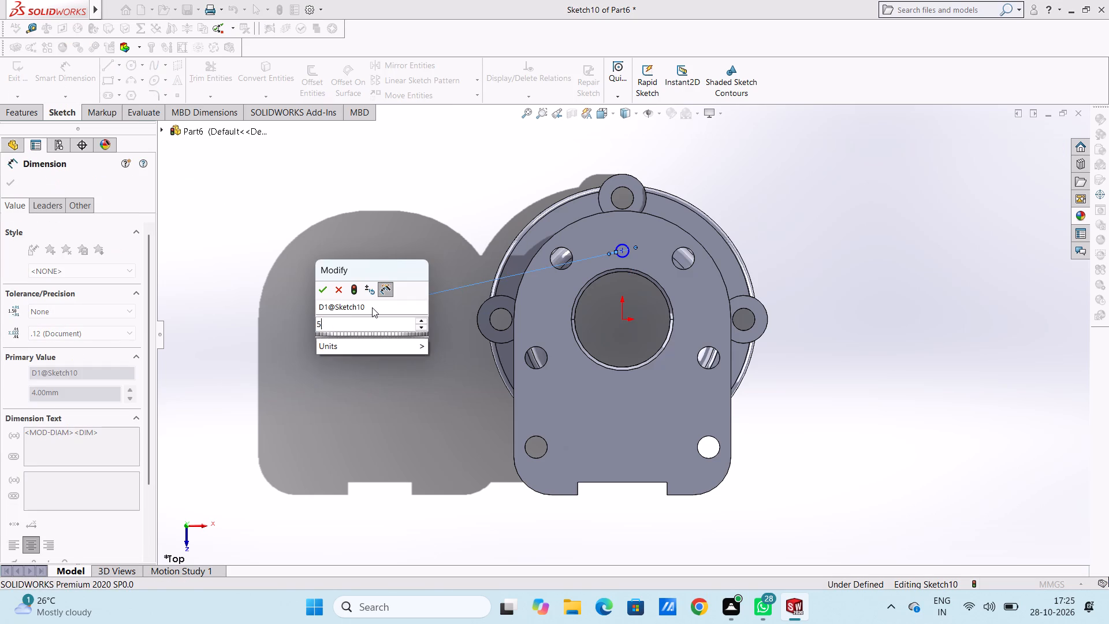
pyautogui.press('Return')
pyautogui.click(400, 237)
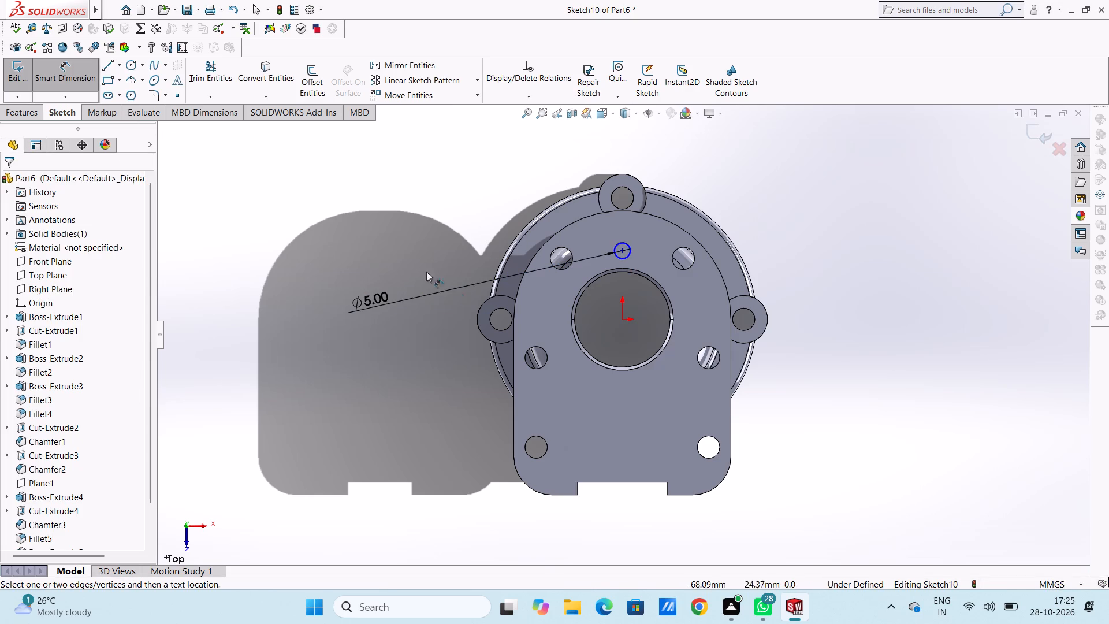
# Dimension the vertical distance from the origin to the 5 mm circle's centre as 22 mm.
pyautogui.click(622, 321)
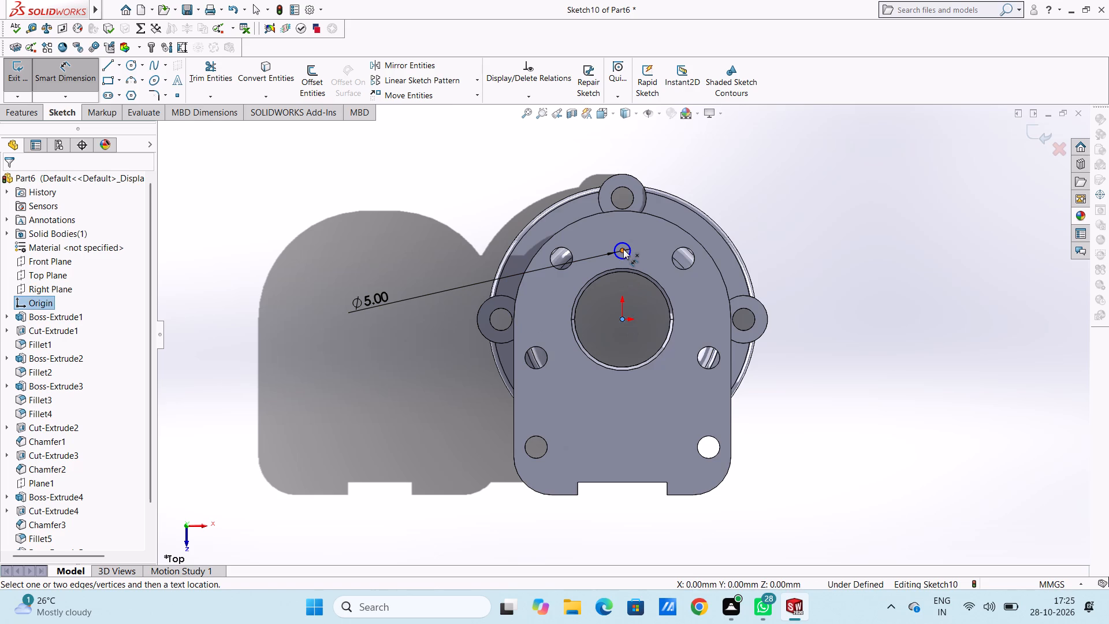
pyautogui.click(623, 249)
pyautogui.click(925, 273)
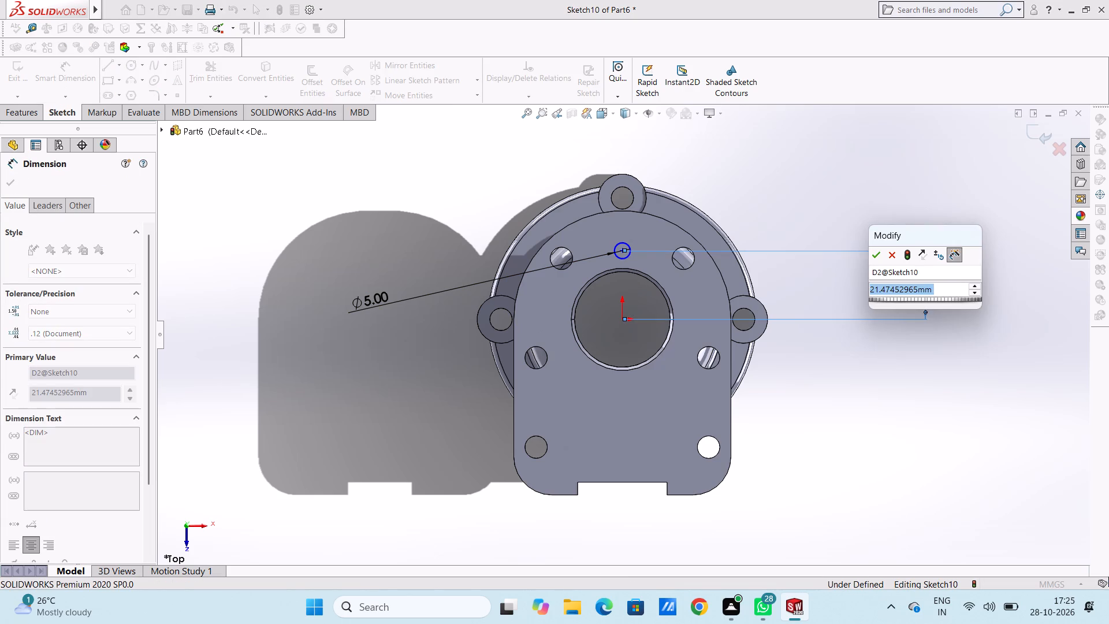
pyautogui.write('22')
pyautogui.press('Return')
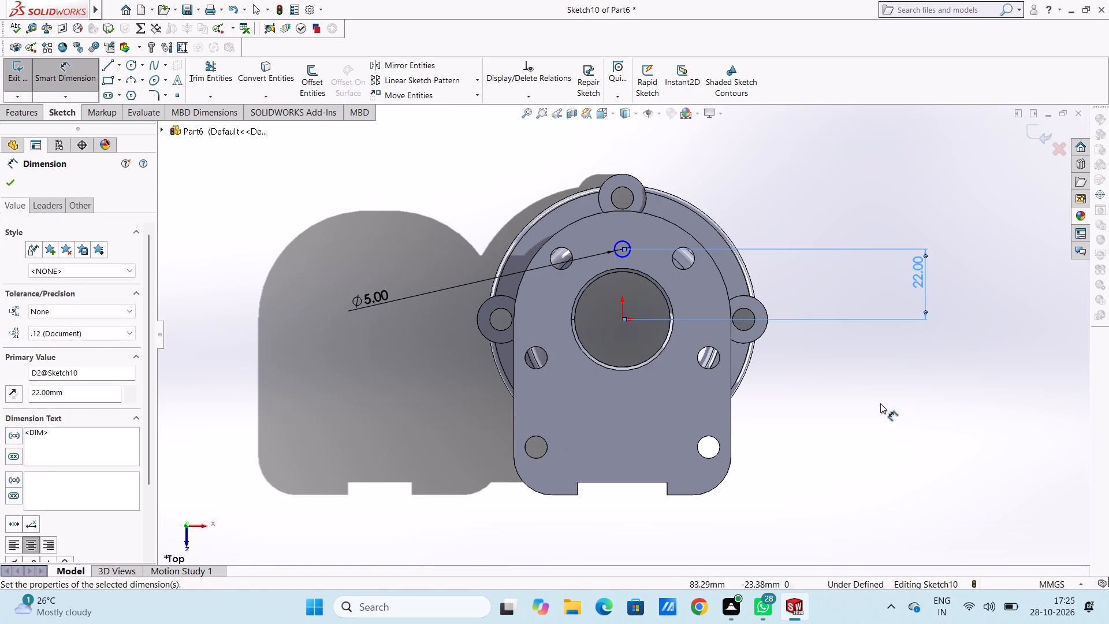
pyautogui.click(880, 404)
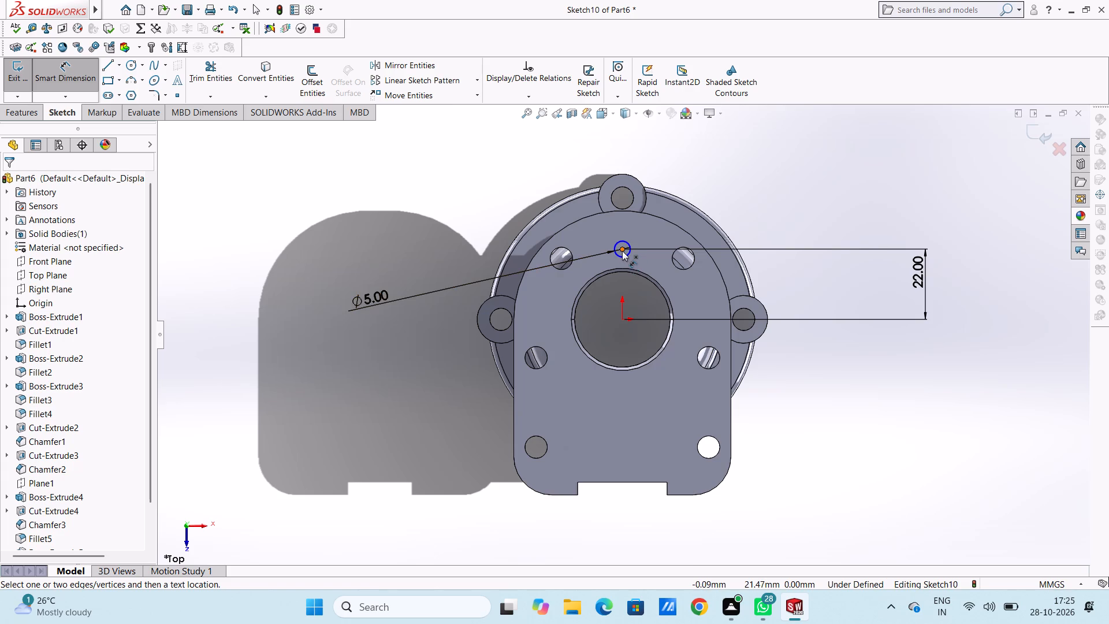
pyautogui.press('Escape')
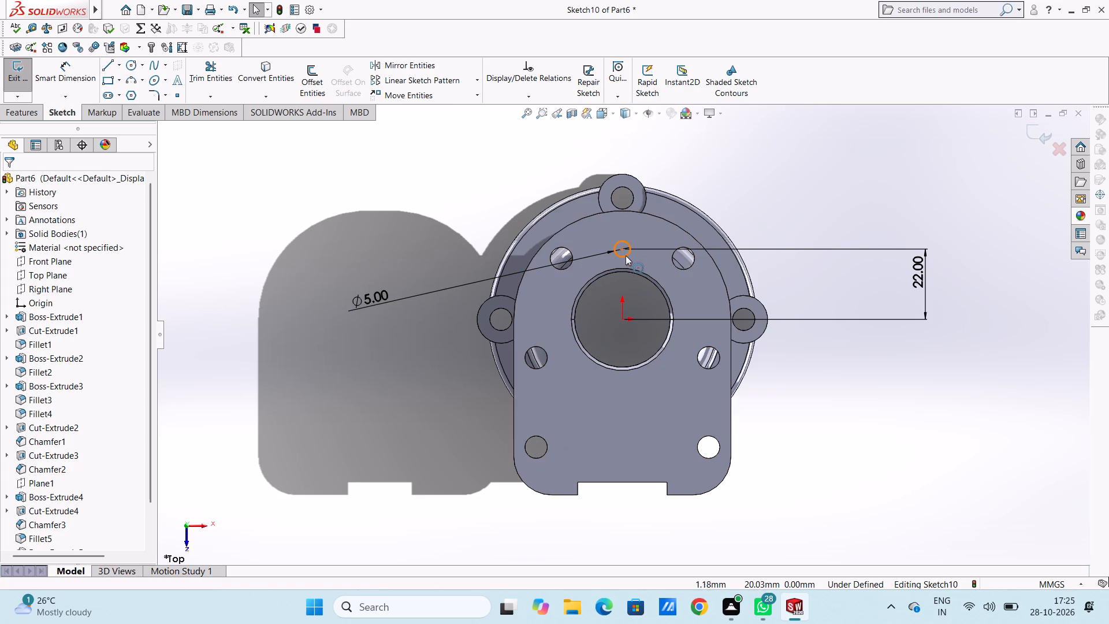
# Add a vertical relation between the origin and the 5 mm circle's centre.
pyautogui.click(623, 253)
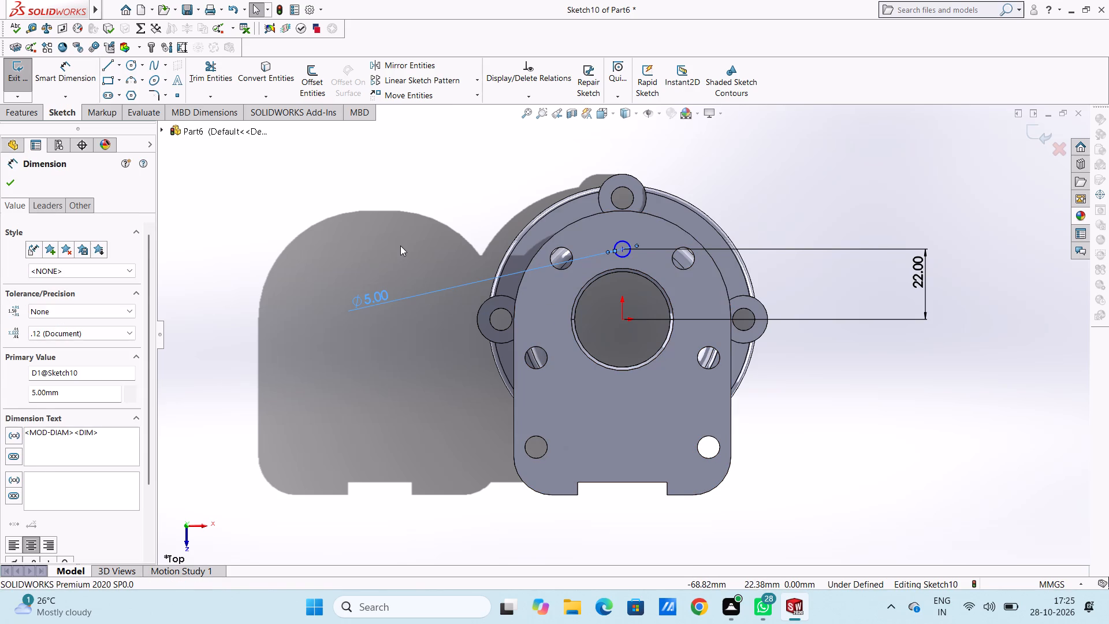
pyautogui.press('Escape')
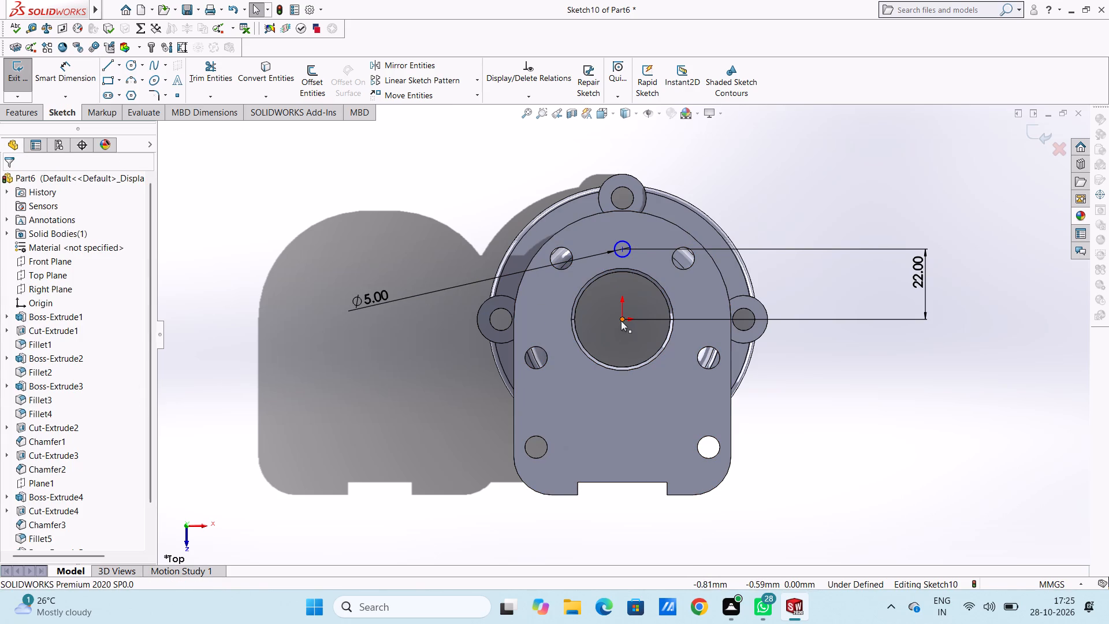
pyautogui.click(621, 321)
pyautogui.keyDown('ctrl'); pyautogui.click(623, 251); pyautogui.keyUp('ctrl')
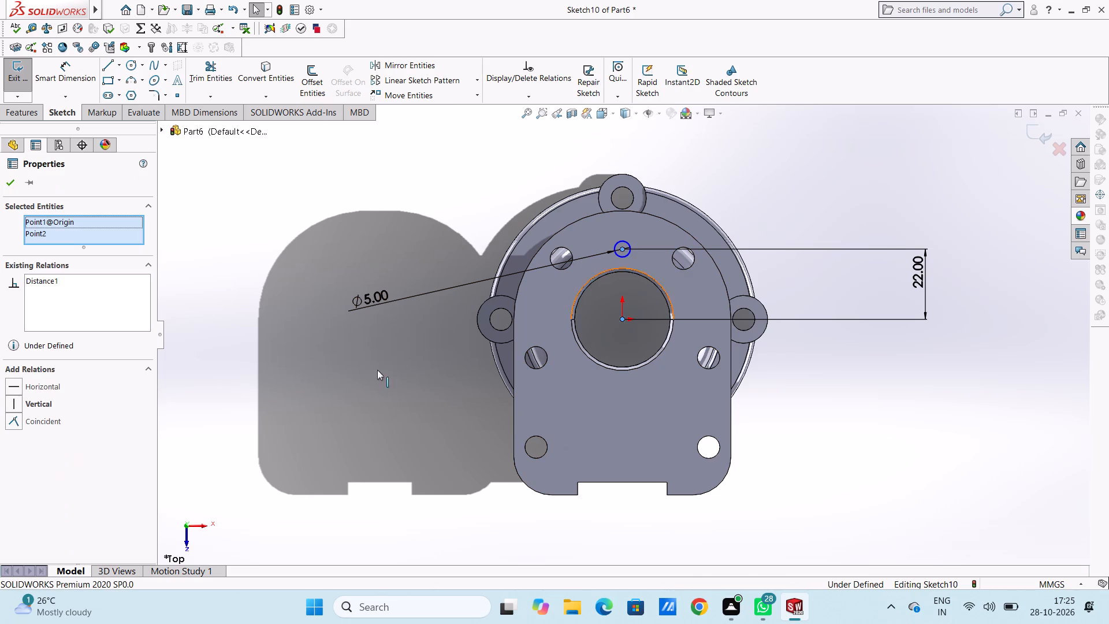
pyautogui.click(16, 406)
pyautogui.click(296, 351)
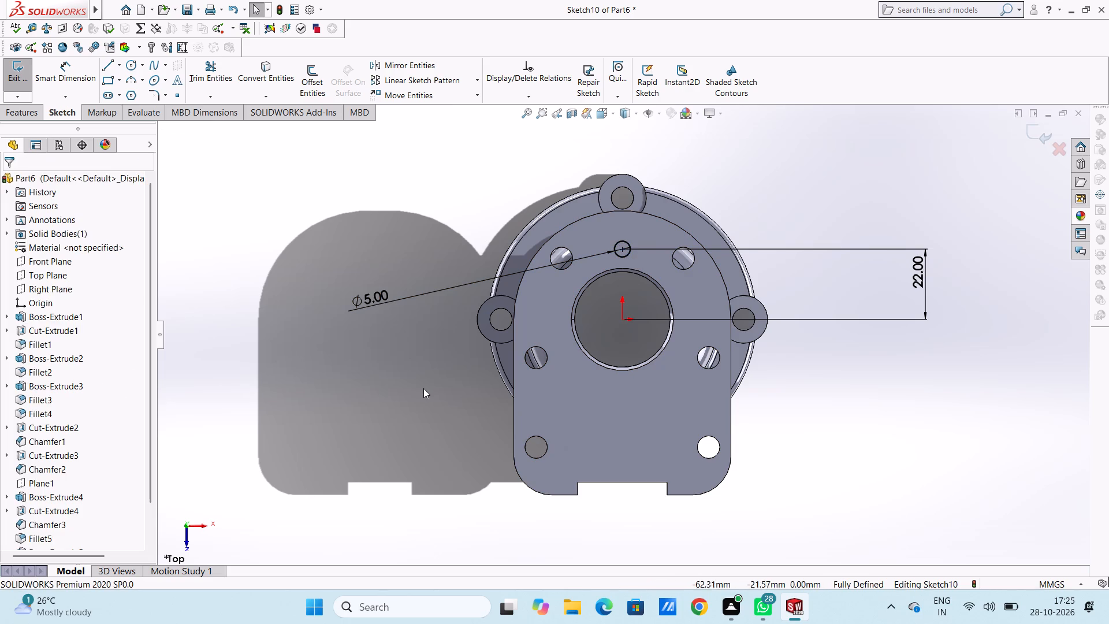
# Cut-extrude the 5 mm circle as a blind hole 18 mm deep through the flange into the boss beneath.
pyautogui.moveTo(424, 389); pyautogui.dragTo(333, 416, button='middle')
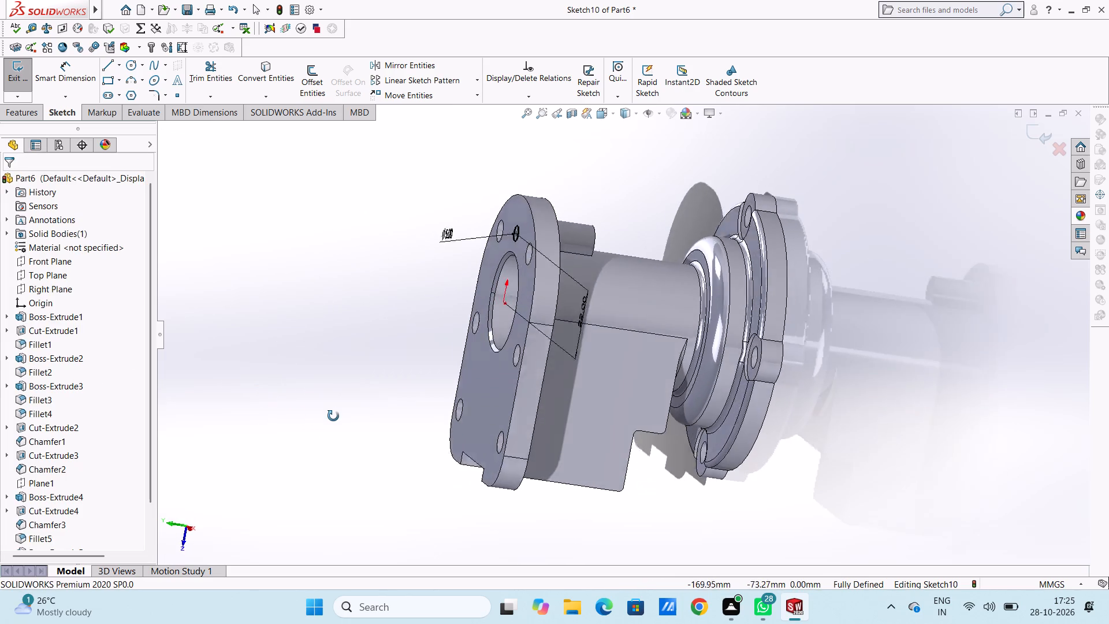
pyautogui.moveTo(333, 416); pyautogui.dragTo(334, 410, button='middle')
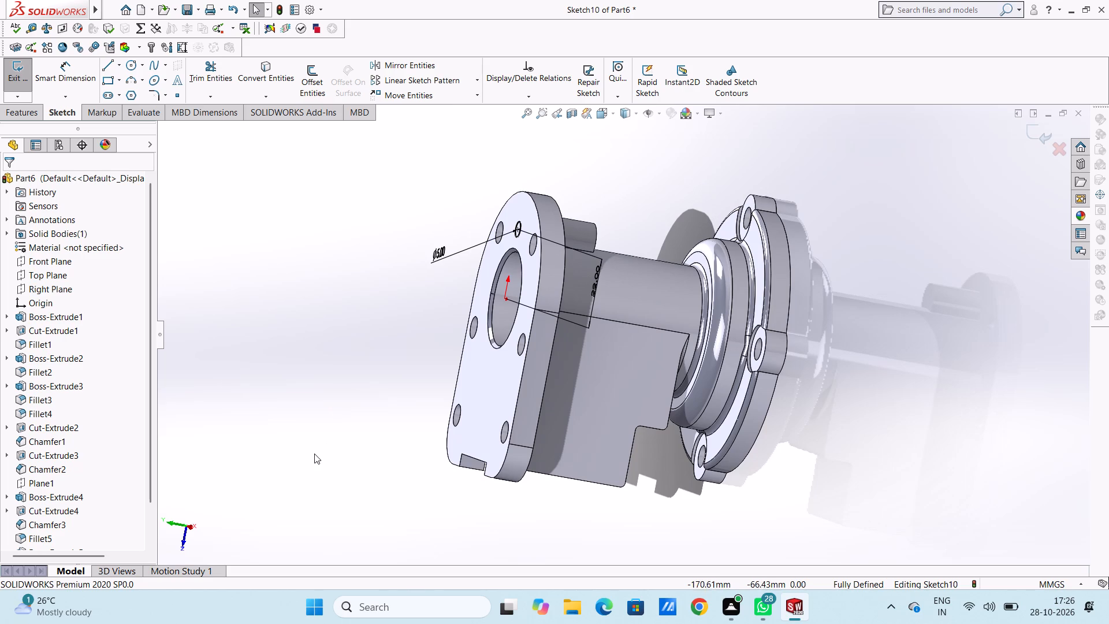
pyautogui.moveTo(314, 428); pyautogui.dragTo(307, 393, button='middle')
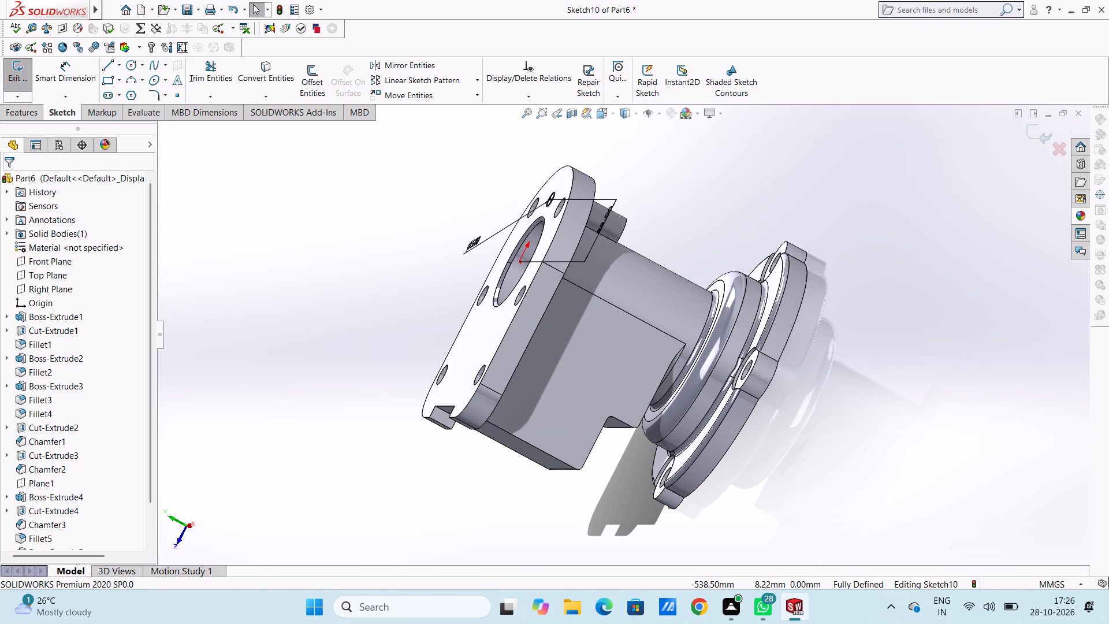
pyautogui.click(23, 119)
pyautogui.click(204, 81)
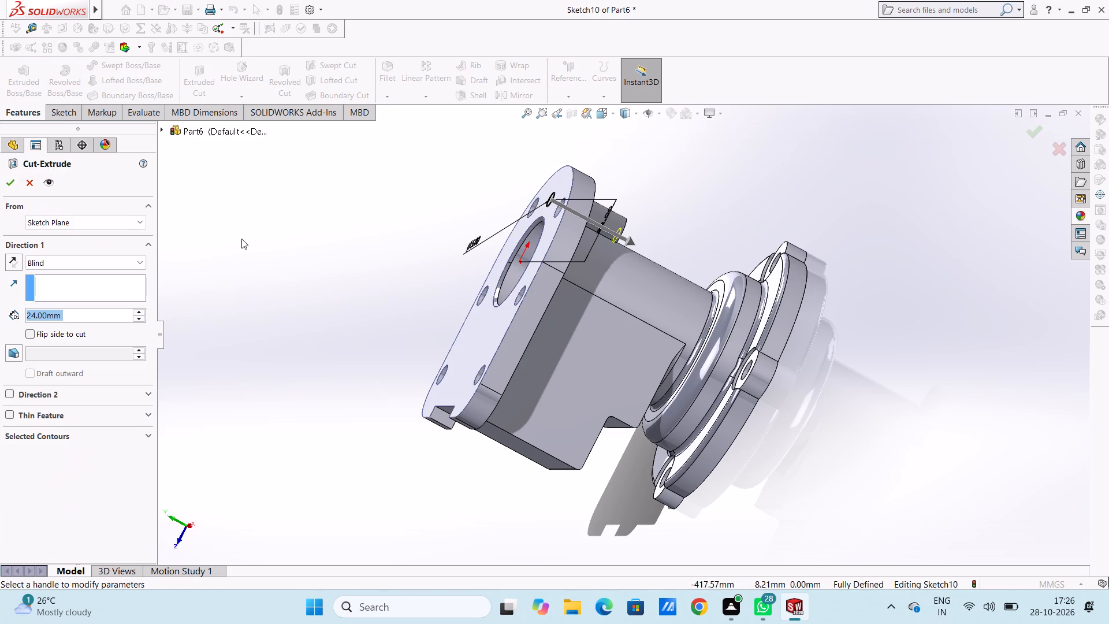
pyautogui.write('20')
pyautogui.press('Return')
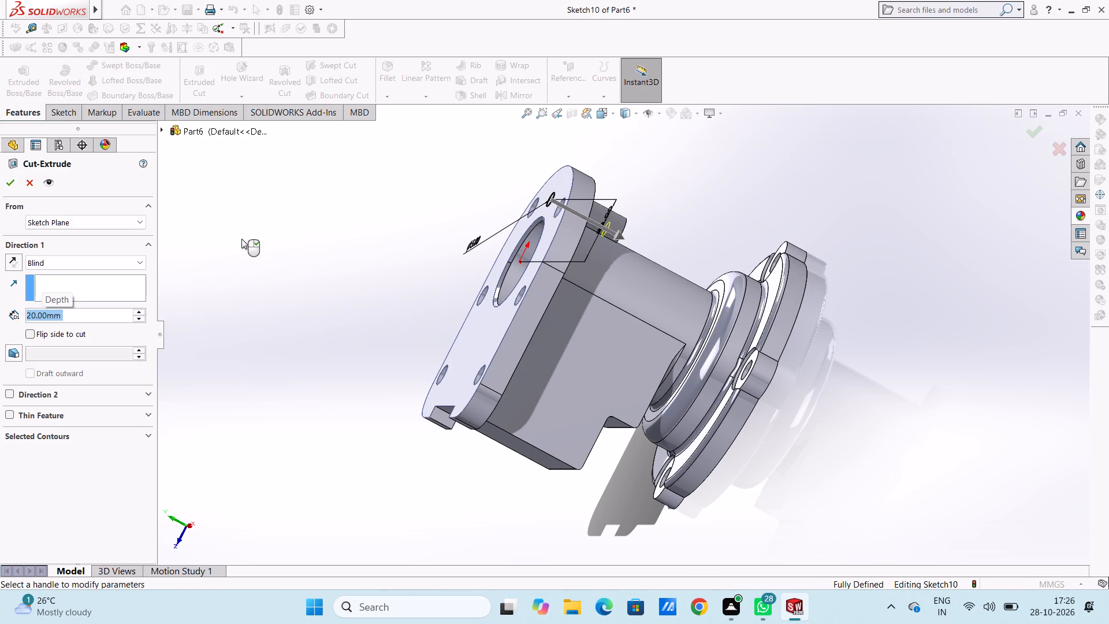
pyautogui.write('18')
pyautogui.press('Return')
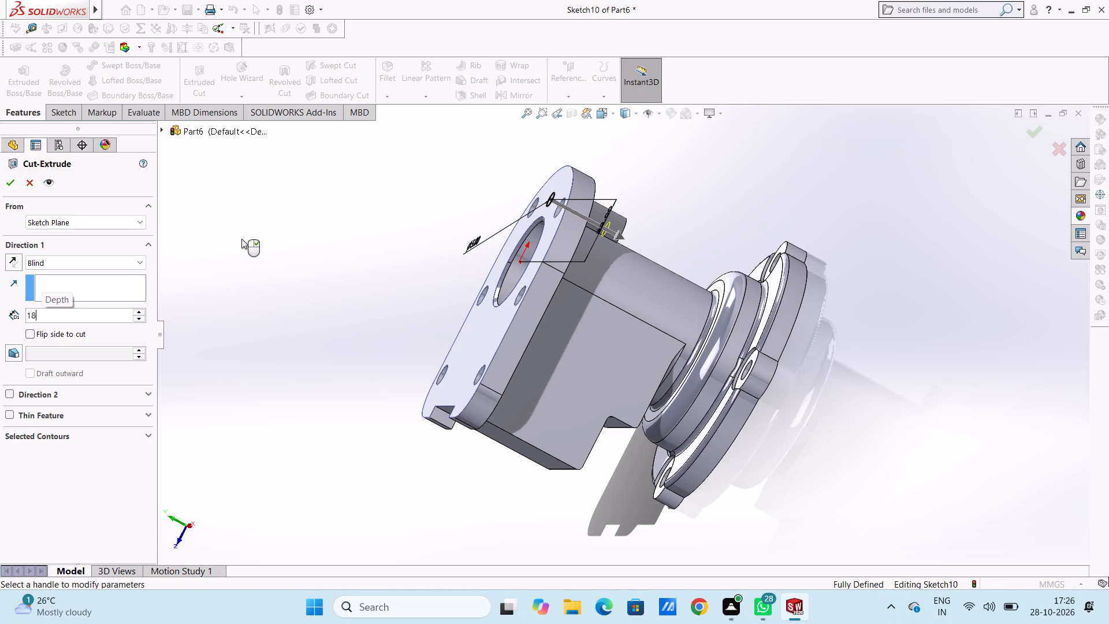
pyautogui.click(11, 186)
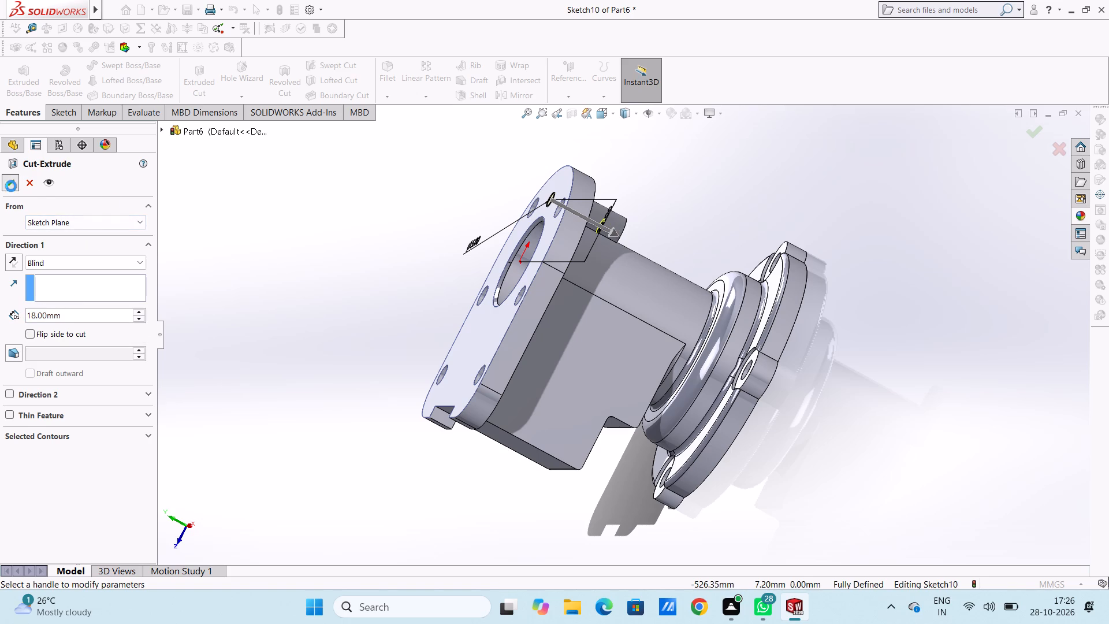
pyautogui.click(305, 205)
# Start a sketch on the new blind hole's bottom face and draw a 2.5 mm radius circle centred 22 mm from the origin.
pyautogui.moveTo(359, 285); pyautogui.dragTo(436, 332, button='middle')
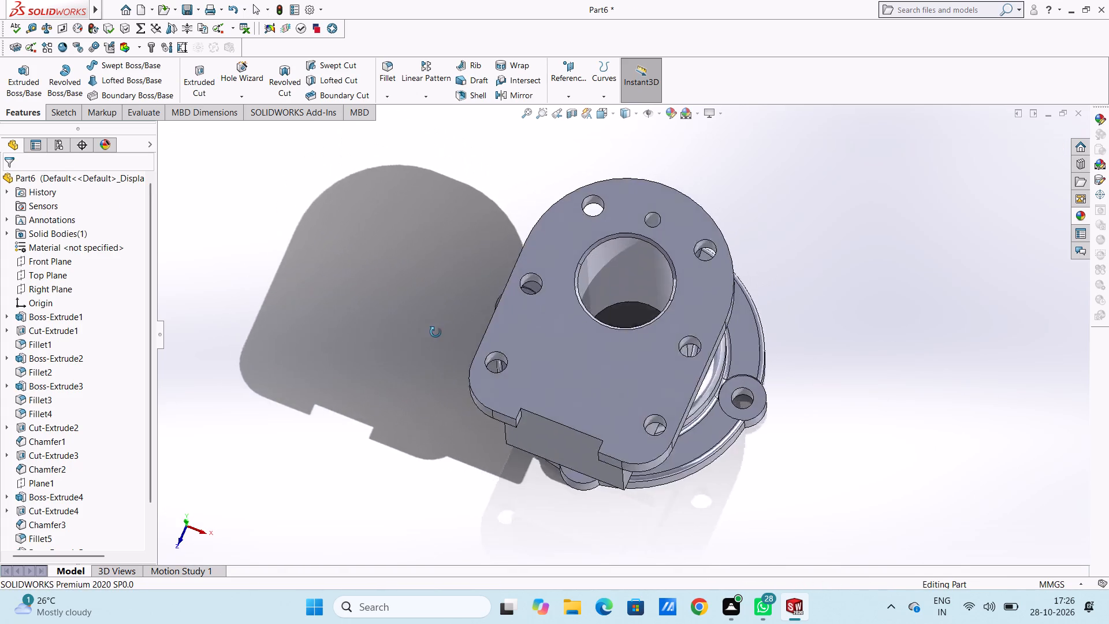
pyautogui.moveTo(436, 332); pyautogui.dragTo(445, 381, button='middle')
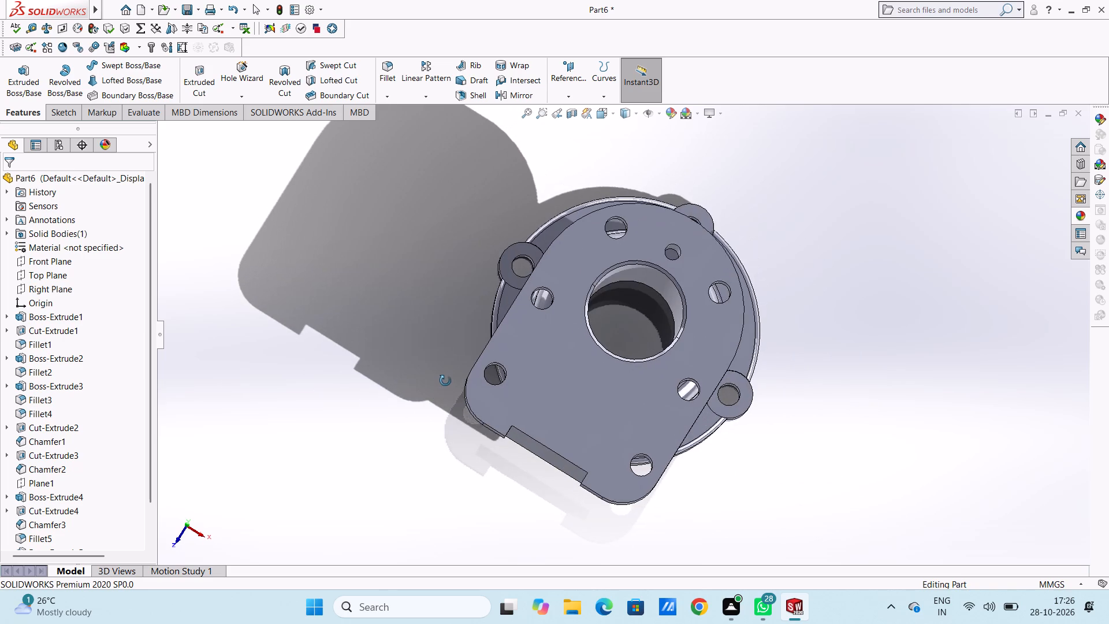
pyautogui.moveTo(445, 381); pyautogui.dragTo(444, 391, button='middle')
pyautogui.scroll(-4, 683, 258)
pyautogui.moveTo(657, 285); pyautogui.dragTo(653, 289, button='middle')
pyautogui.scroll(-1, 652, 291)
pyautogui.moveTo(653, 289); pyautogui.dragTo(655, 292, button='middle')
pyautogui.scroll(-4, 639, 273)
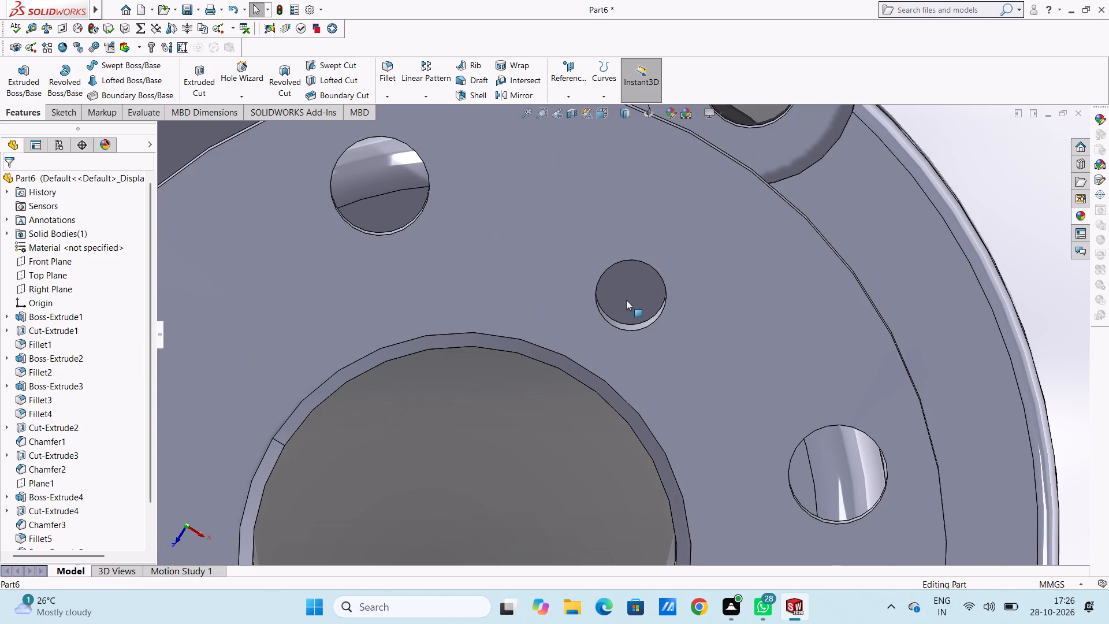
pyautogui.click(626, 297)
pyautogui.click(675, 263)
pyautogui.click(519, 475)
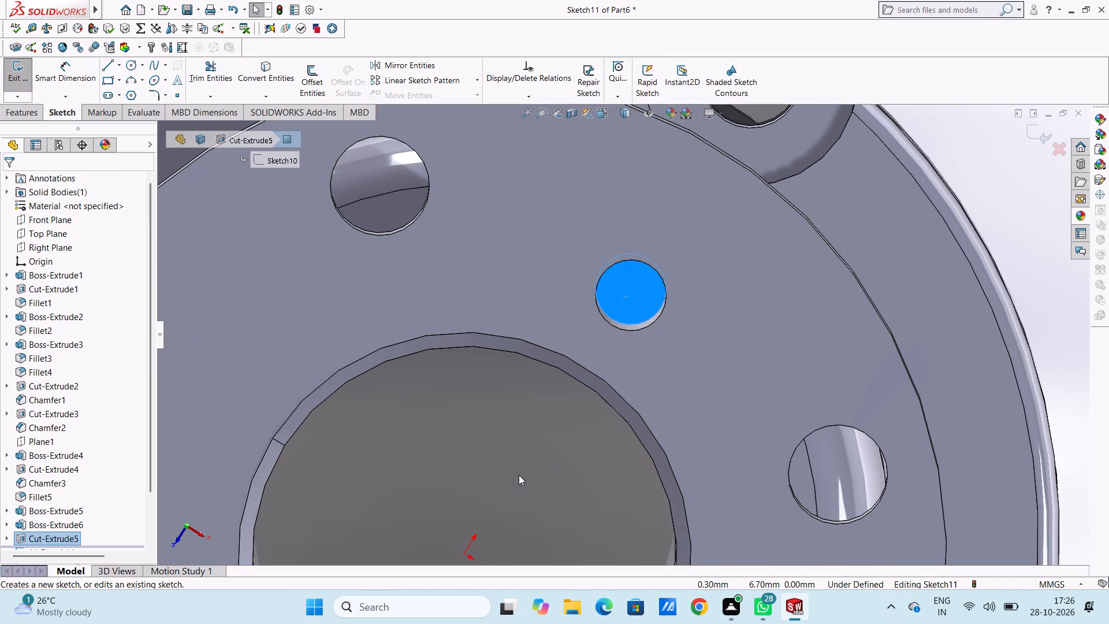
pyautogui.scroll(3, 520, 471)
pyautogui.moveTo(515, 486); pyautogui.dragTo(512, 473, button='middle')
pyautogui.click(132, 67)
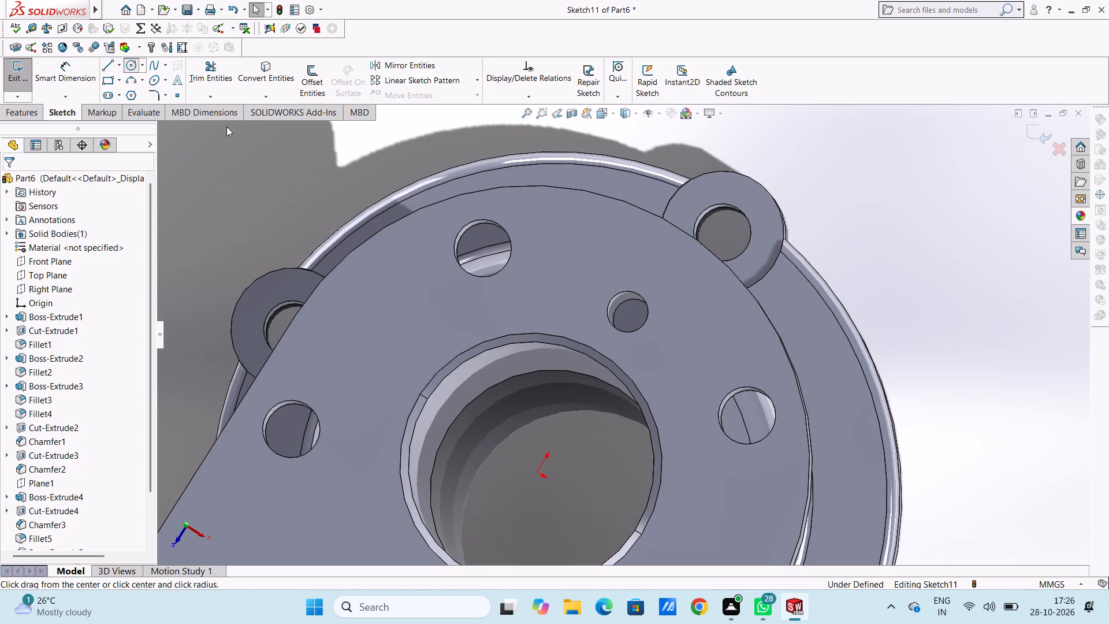
pyautogui.moveTo(657, 322); pyautogui.dragTo(664, 342, button='middle')
pyautogui.moveTo(664, 342); pyautogui.dragTo(657, 331, button='middle')
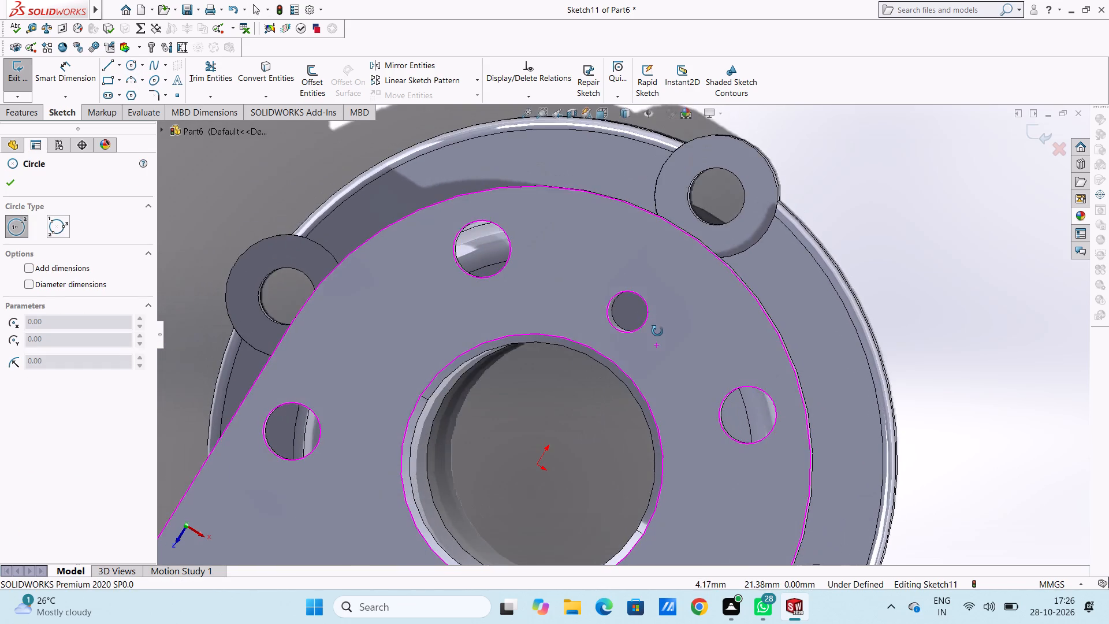
pyautogui.moveTo(657, 331); pyautogui.dragTo(660, 325, button='middle')
pyautogui.scroll(-6, 632, 304)
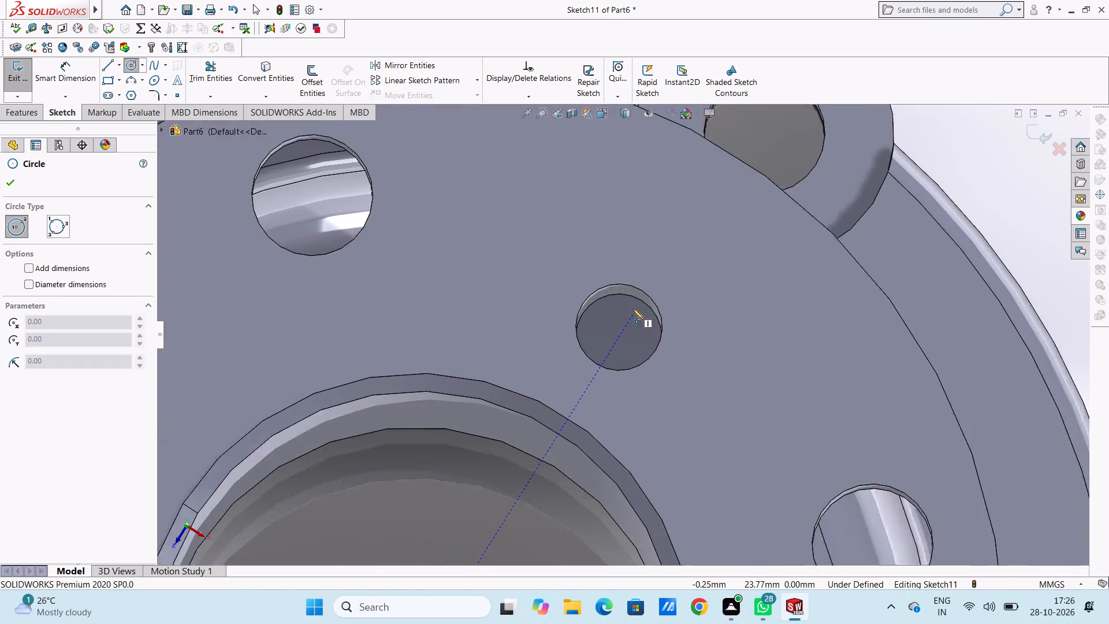
pyautogui.click(616, 346)
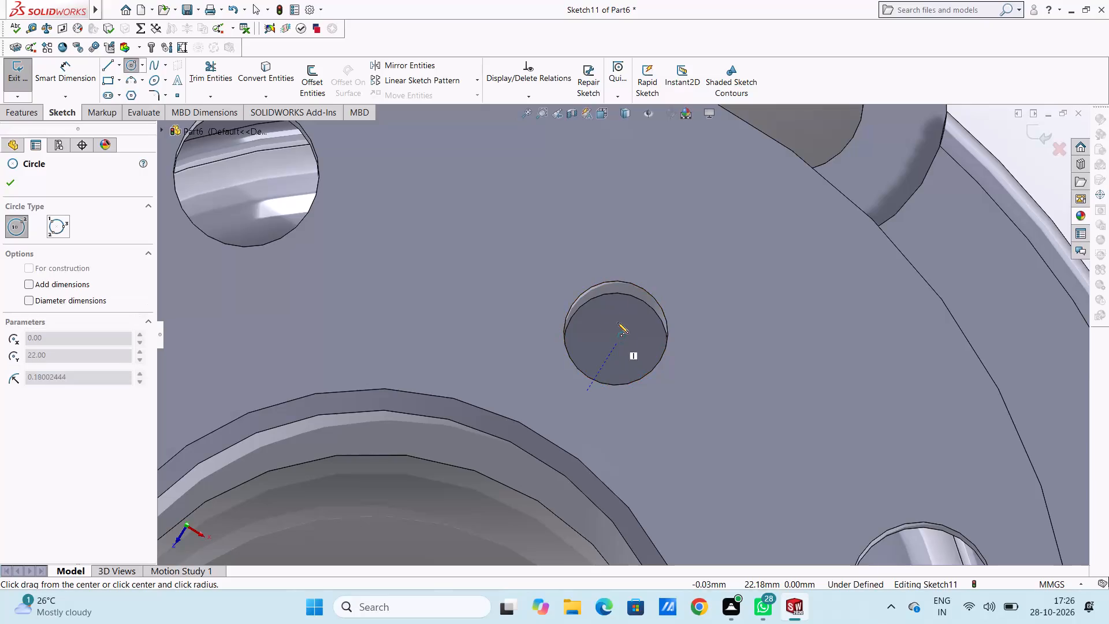
pyautogui.click(617, 294)
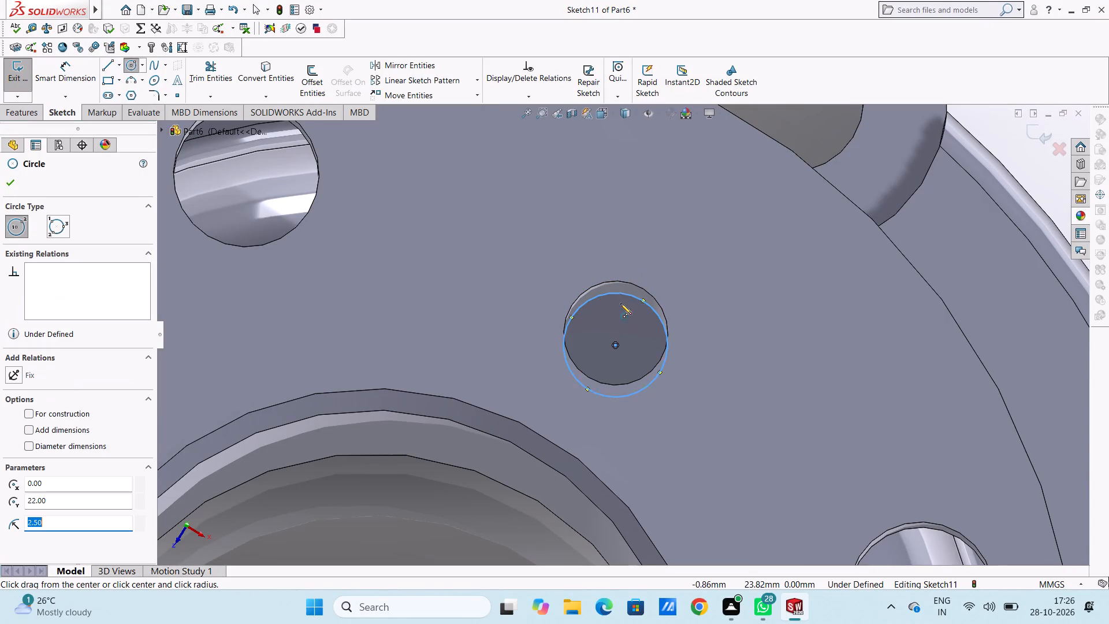
pyautogui.click(14, 180)
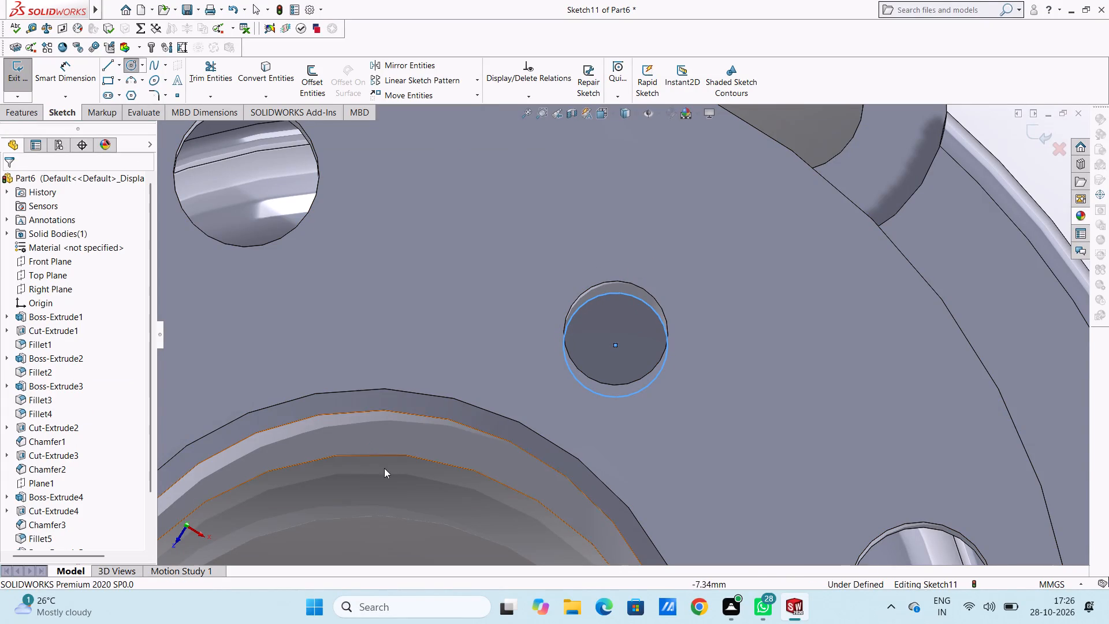
pyautogui.click(390, 482)
# Dimension the diameter of the circle on the hole's bottom face as 5 mm.
pyautogui.scroll(5, 457, 384)
pyautogui.moveTo(489, 444); pyautogui.dragTo(460, 339, button='middle')
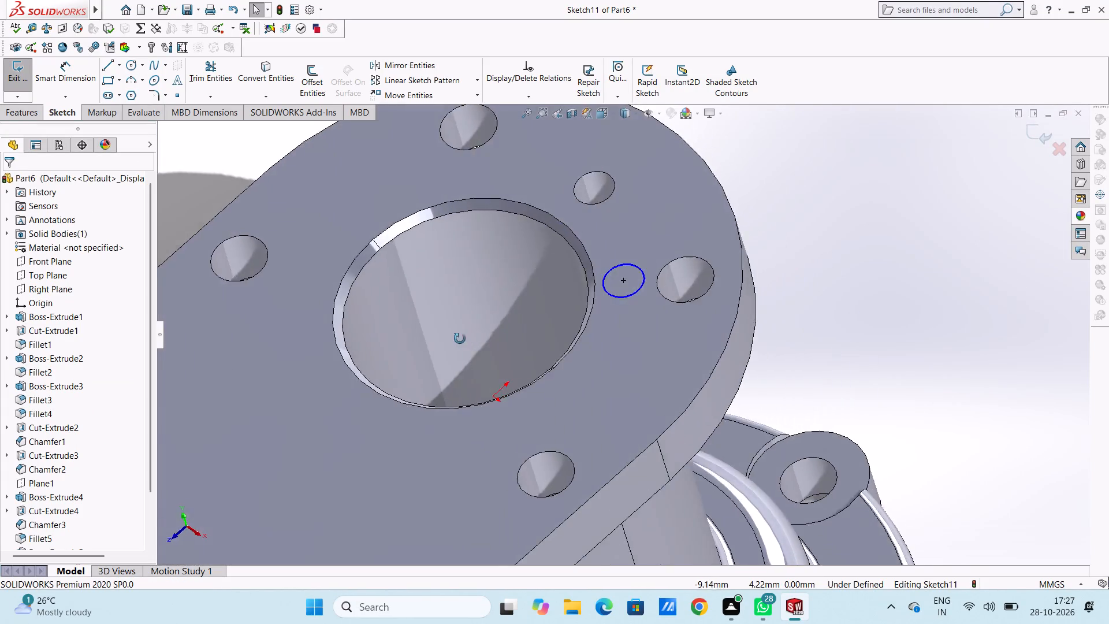
pyautogui.moveTo(460, 339); pyautogui.dragTo(453, 382, button='middle')
pyautogui.scroll(4, 453, 382)
pyautogui.moveTo(485, 358); pyautogui.dragTo(464, 310, button='middle')
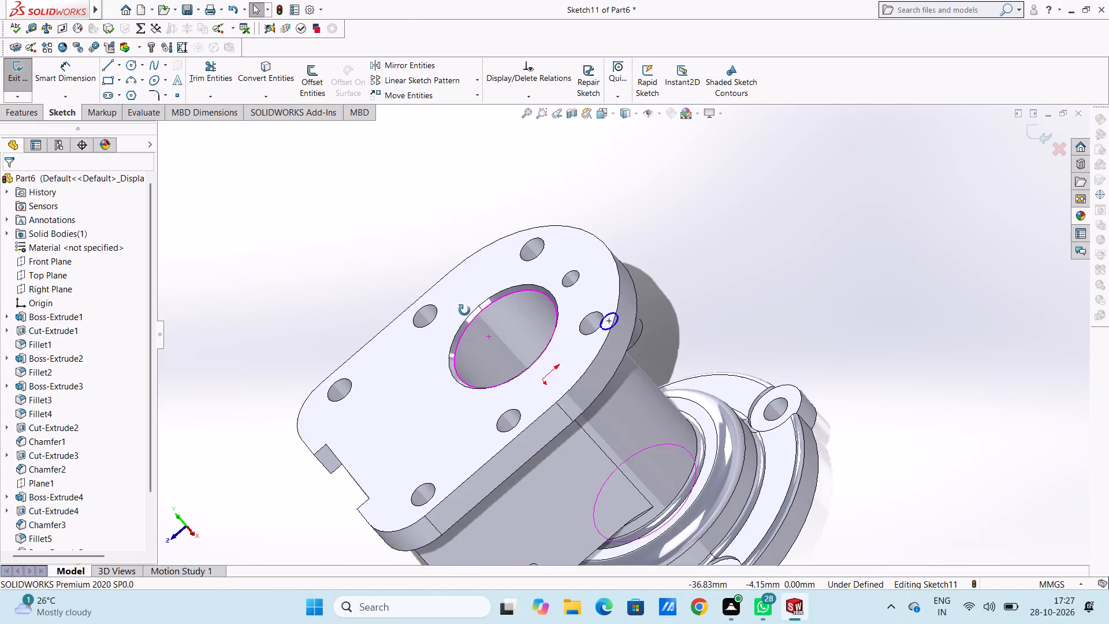
pyautogui.moveTo(464, 310); pyautogui.dragTo(490, 352, button='middle')
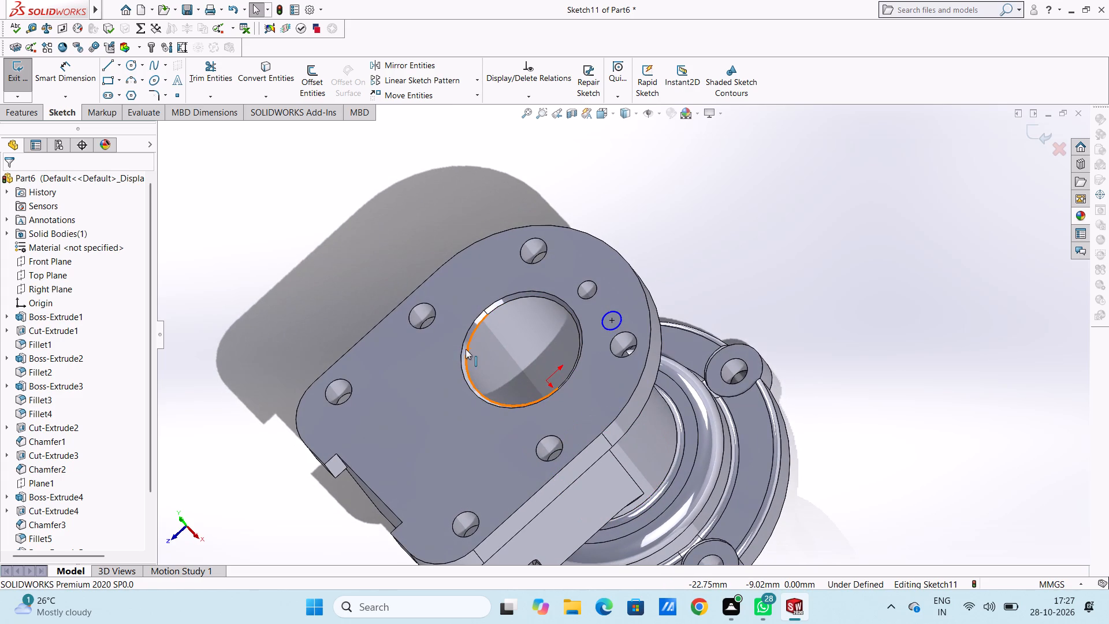
pyautogui.click(70, 74)
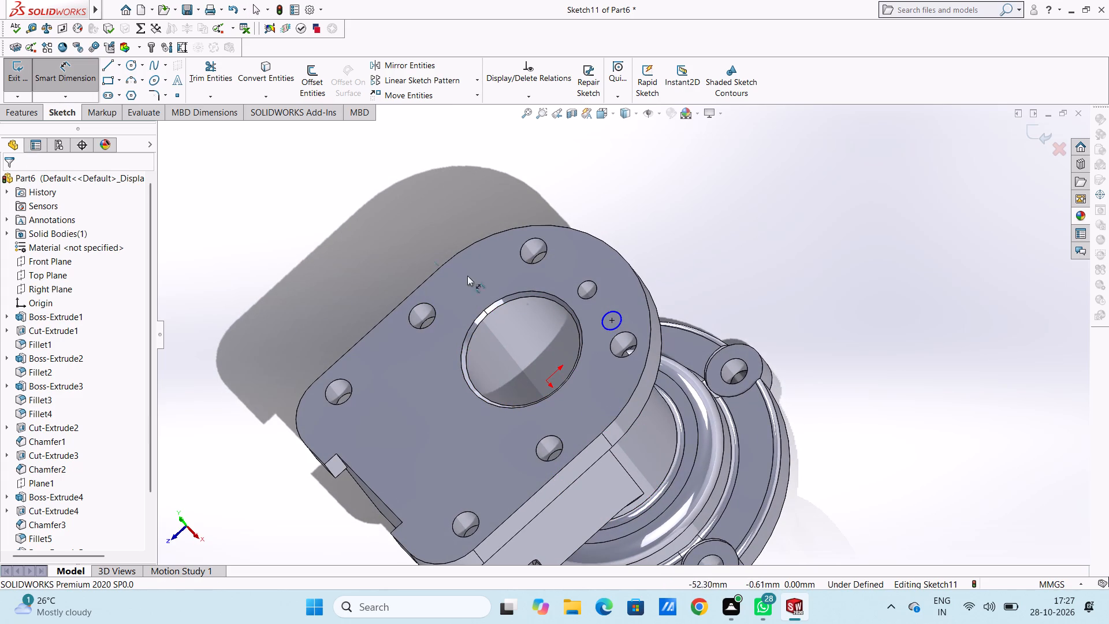
pyautogui.click(617, 311)
pyautogui.click(719, 180)
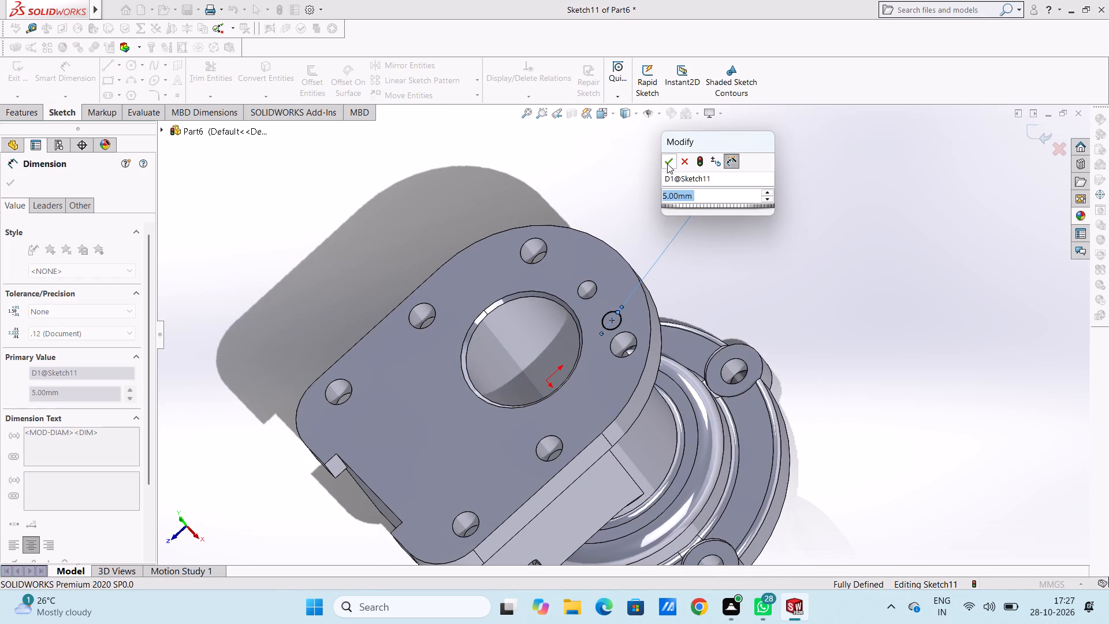
pyautogui.click(667, 162)
pyautogui.click(640, 179)
pyautogui.moveTo(815, 356); pyautogui.dragTo(760, 265, button='middle')
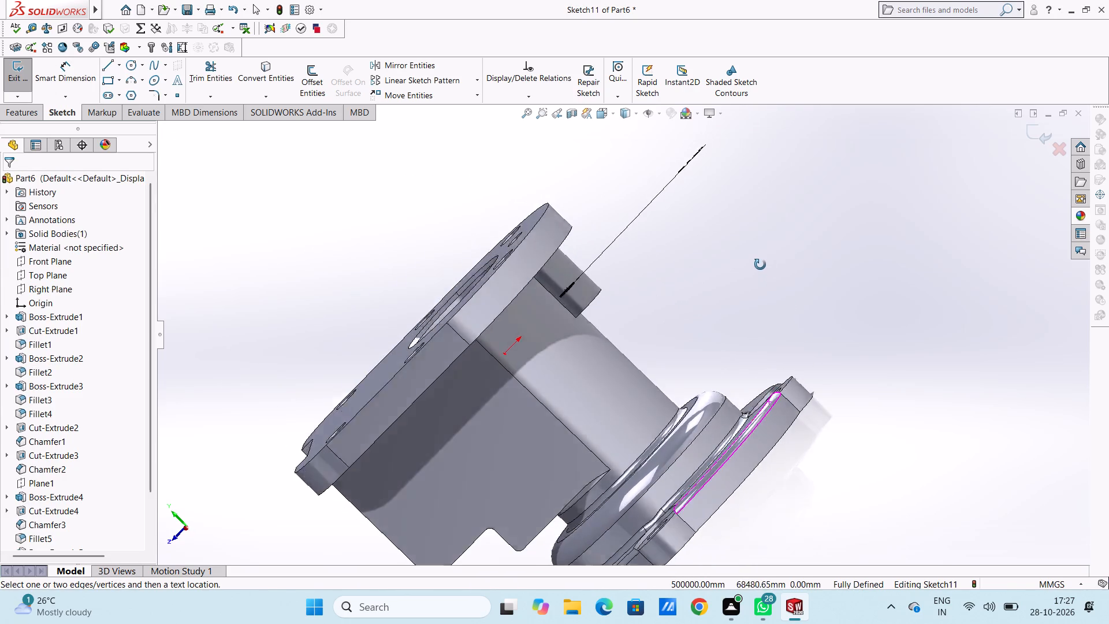
pyautogui.moveTo(760, 265); pyautogui.dragTo(779, 270, button='middle')
pyautogui.middleClick(779, 270)
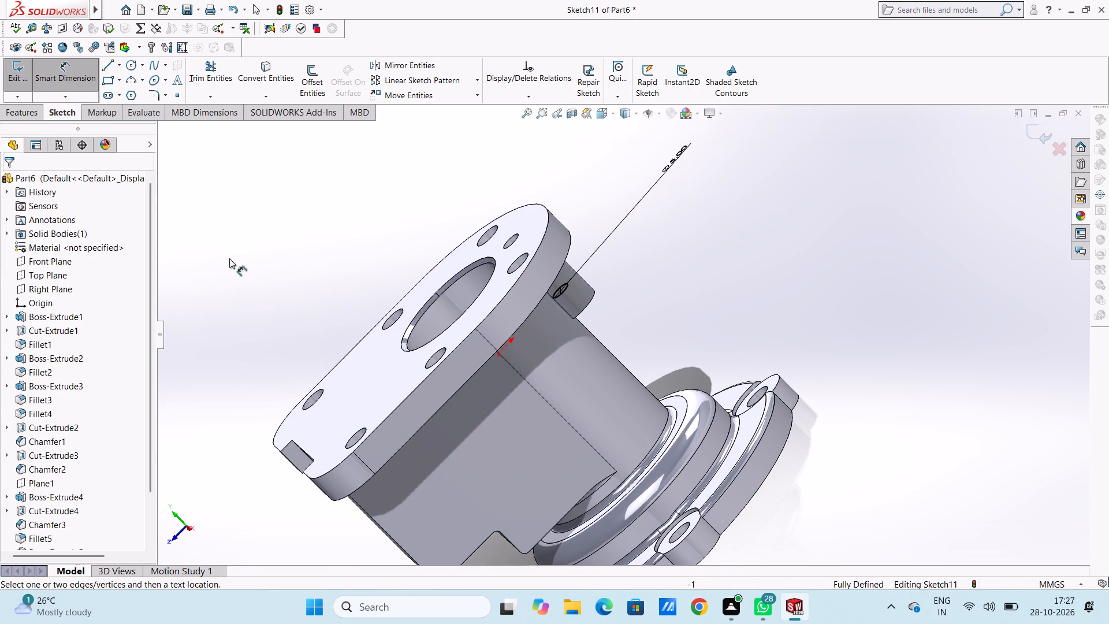
pyautogui.click(76, 67)
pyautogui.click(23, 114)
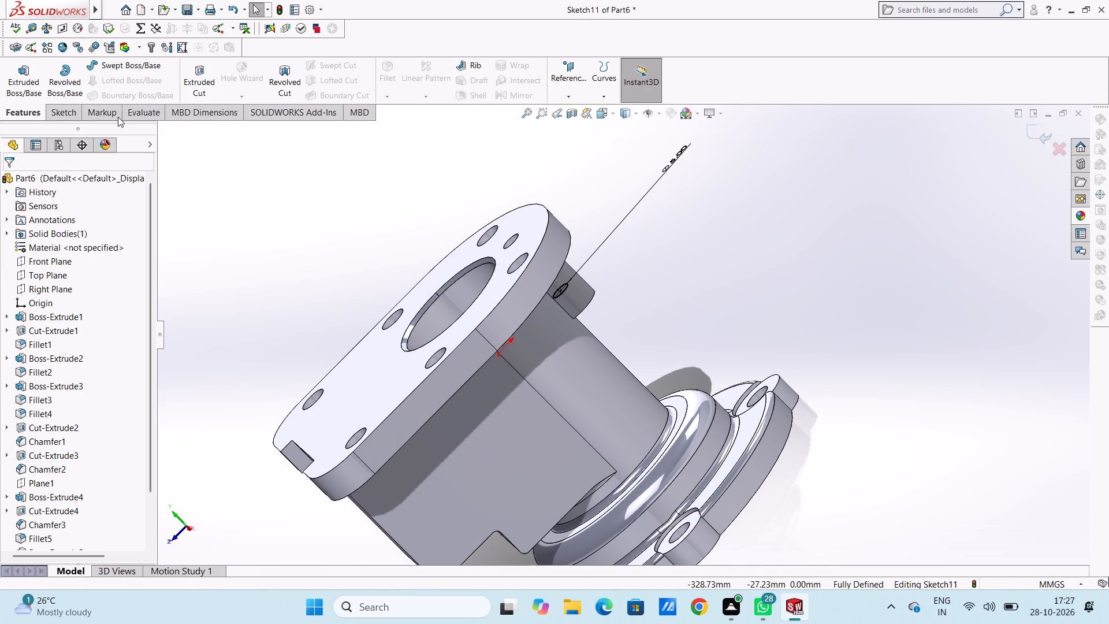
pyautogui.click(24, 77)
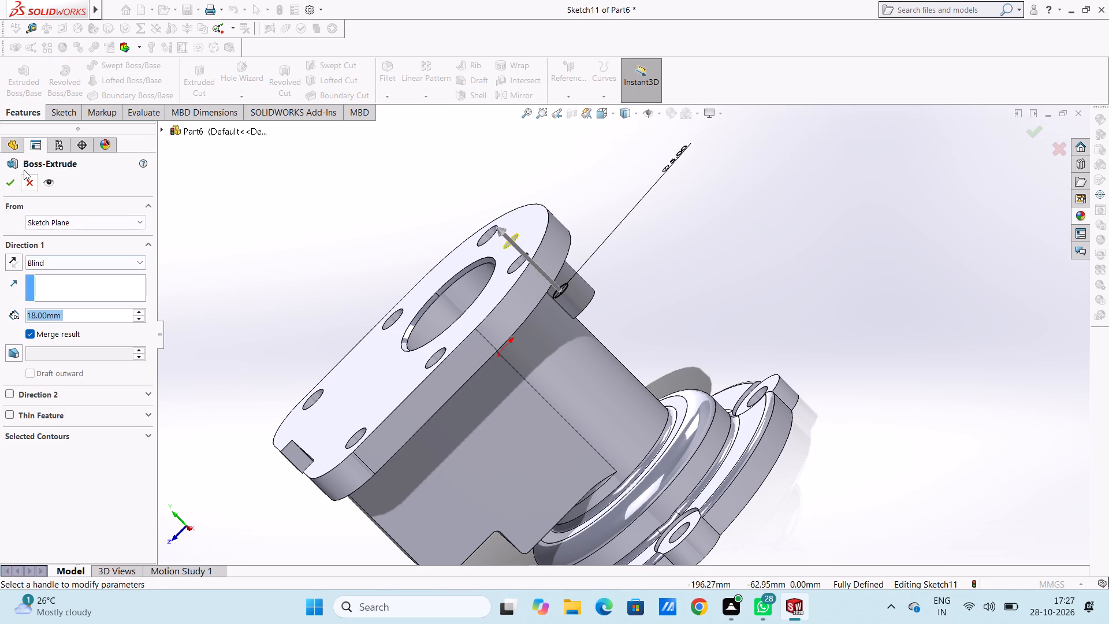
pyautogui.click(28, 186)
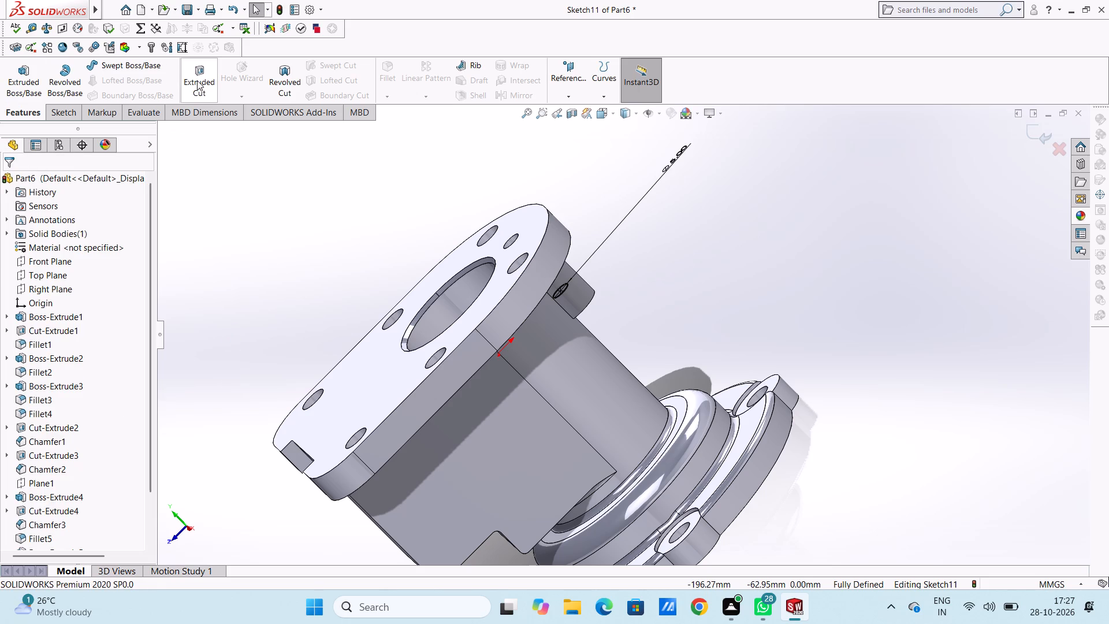
# Start a drafted blind cut-extrude of the 5 mm circle at the hole's bottom, 5 mm deep, trying draft angles of 10, 15 and 20 degrees.
pyautogui.click(197, 80)
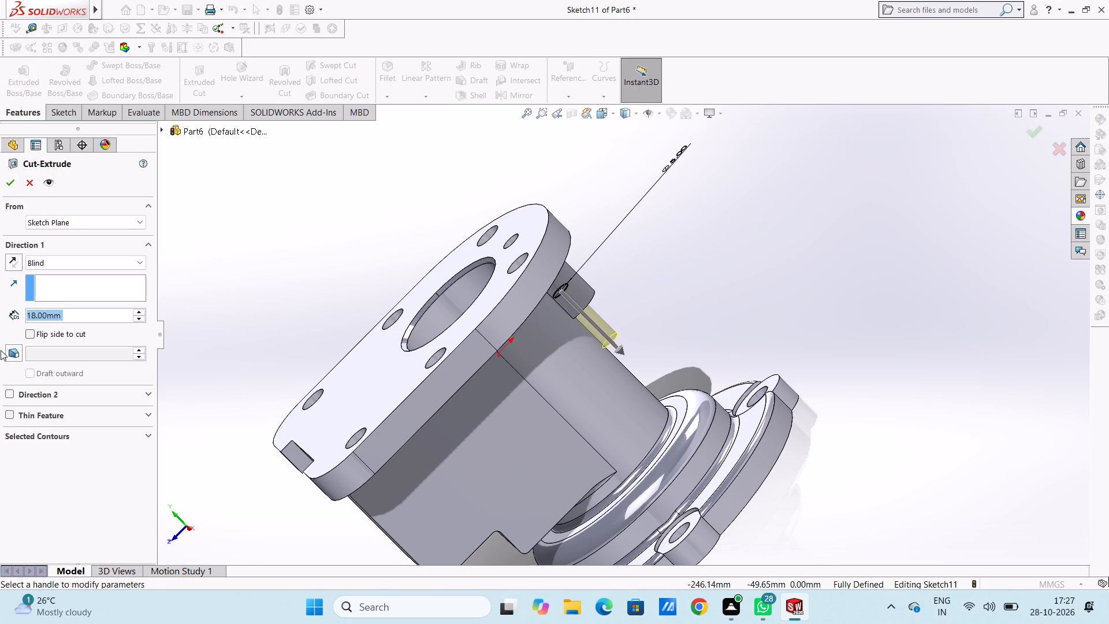
pyautogui.click(12, 350)
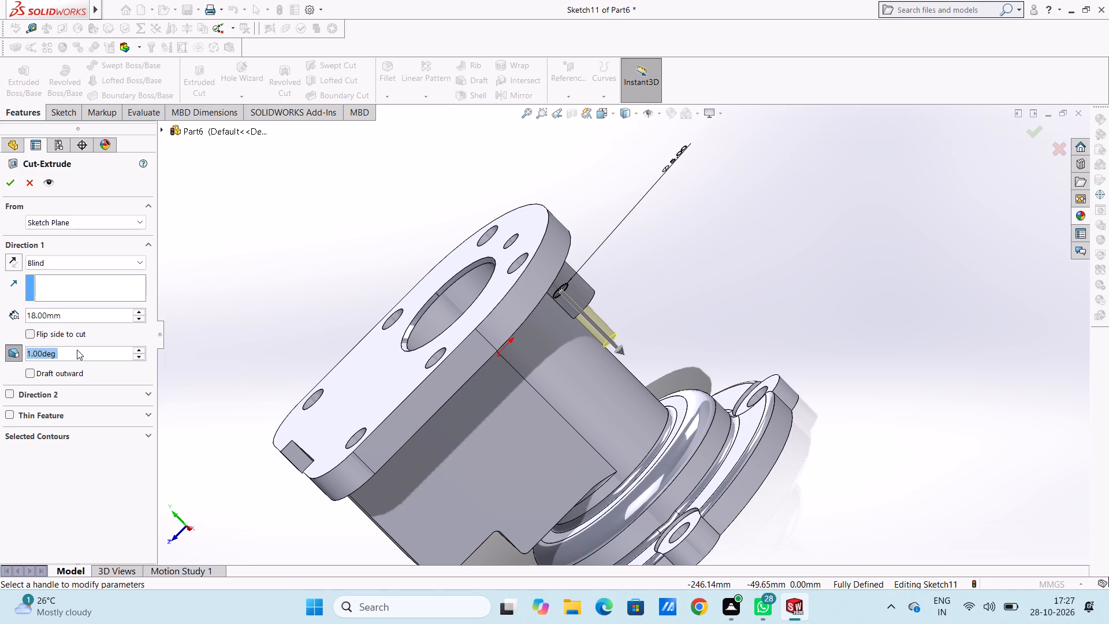
pyautogui.write('10')
pyautogui.press('Return')
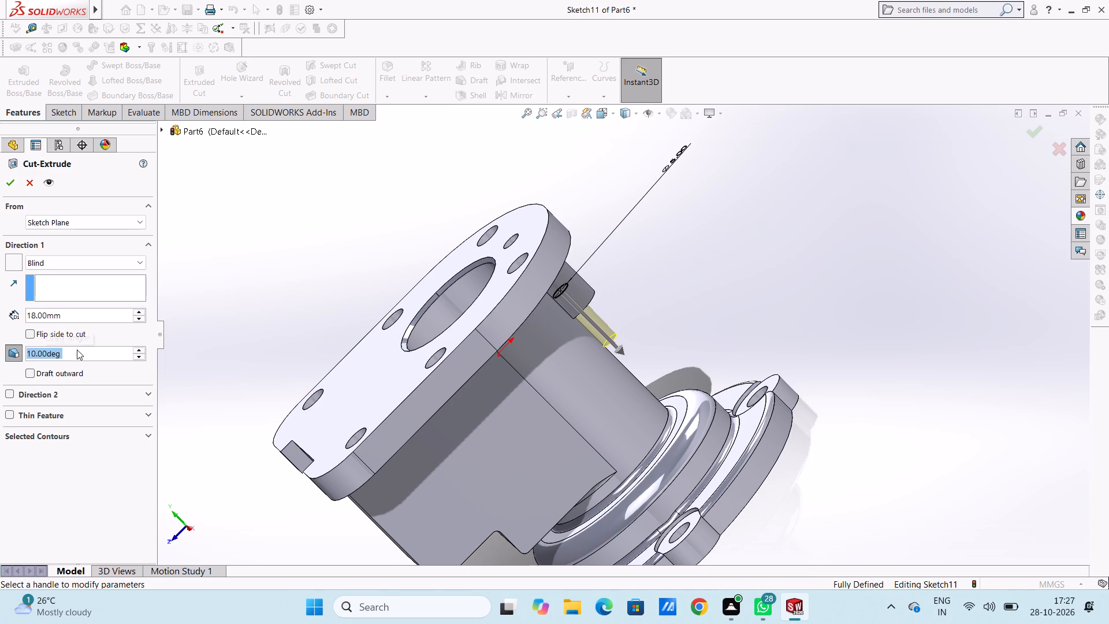
pyautogui.doubleClick(91, 316)
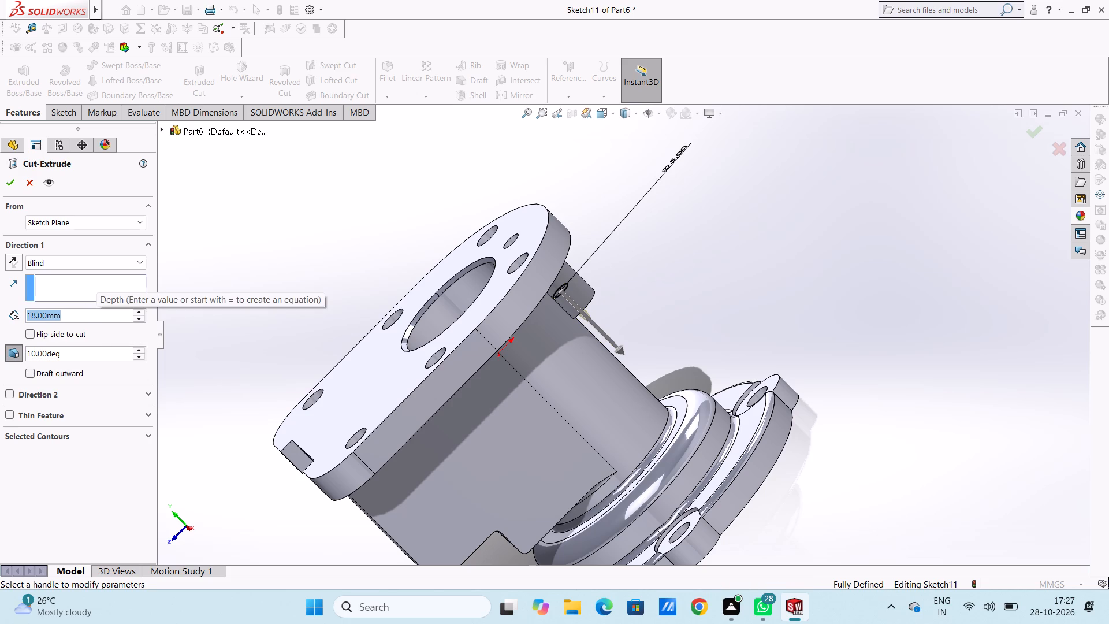
pyautogui.press('5')
pyautogui.press('Return')
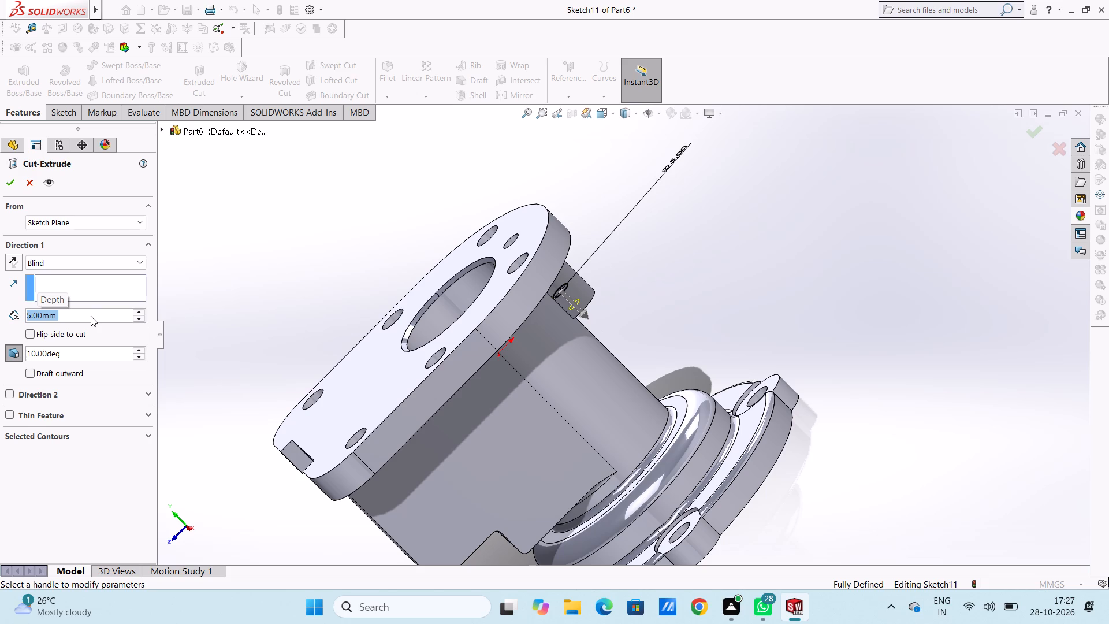
pyautogui.doubleClick(95, 352)
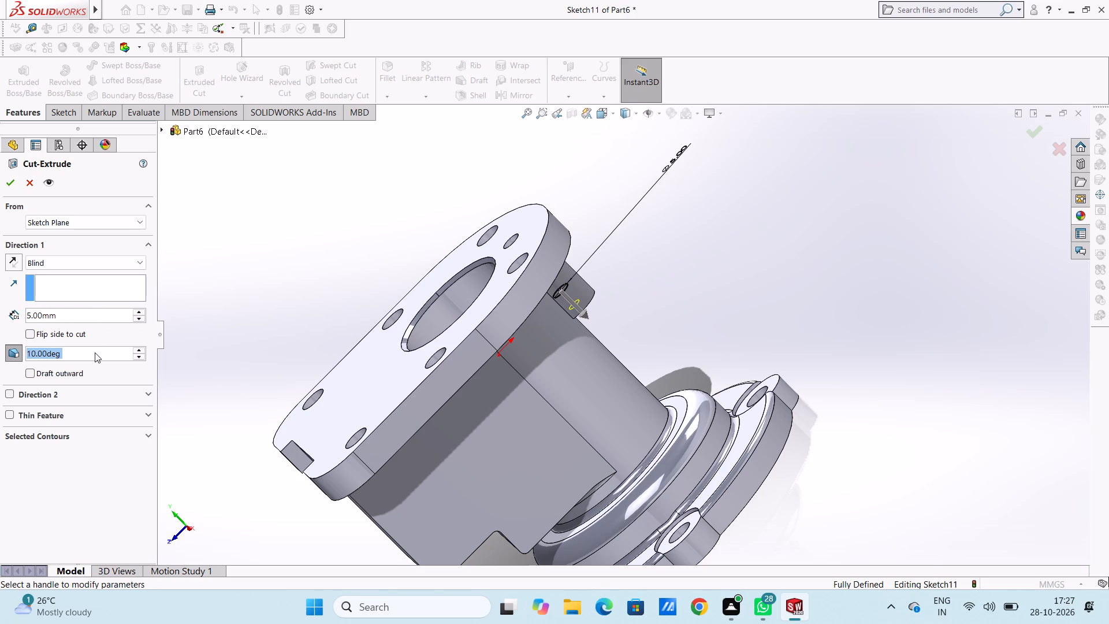
pyautogui.write('15')
pyautogui.press('Return')
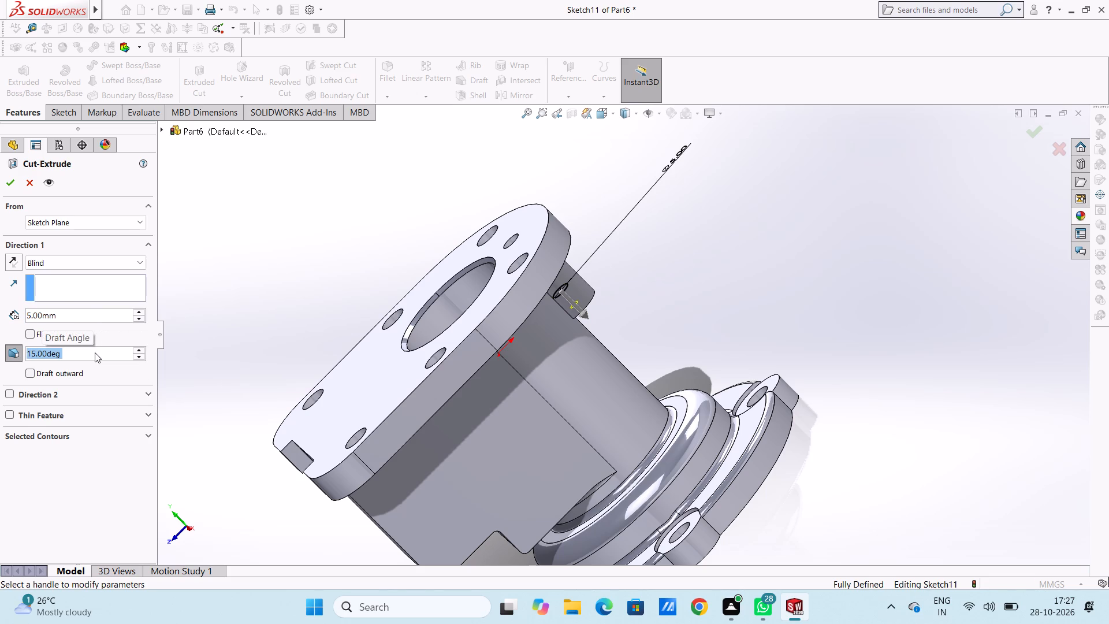
pyautogui.write('20')
pyautogui.press('Return')
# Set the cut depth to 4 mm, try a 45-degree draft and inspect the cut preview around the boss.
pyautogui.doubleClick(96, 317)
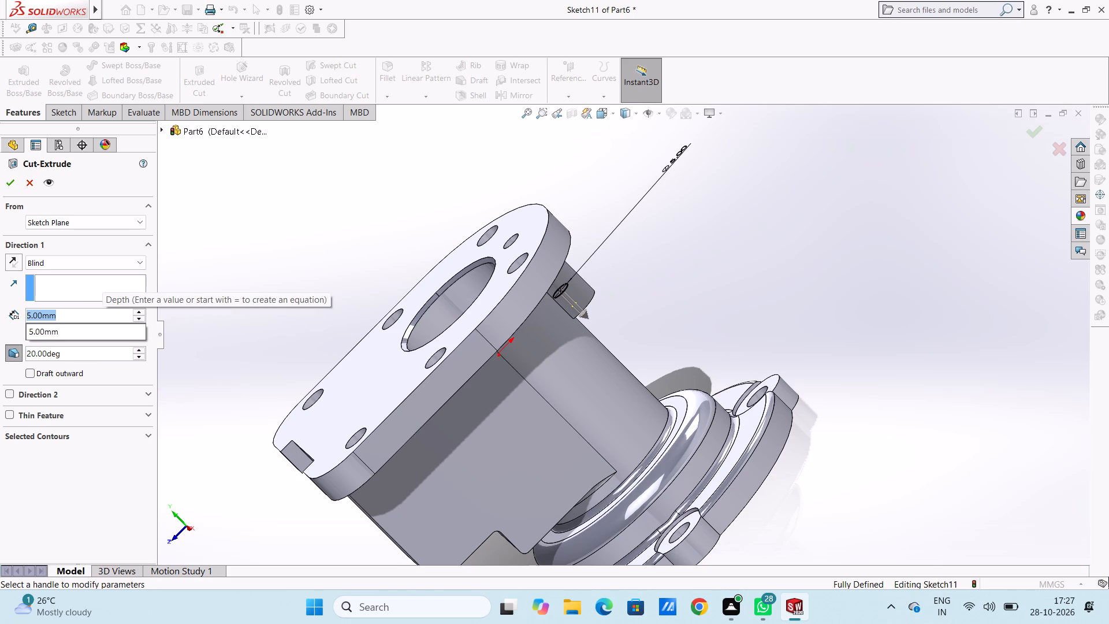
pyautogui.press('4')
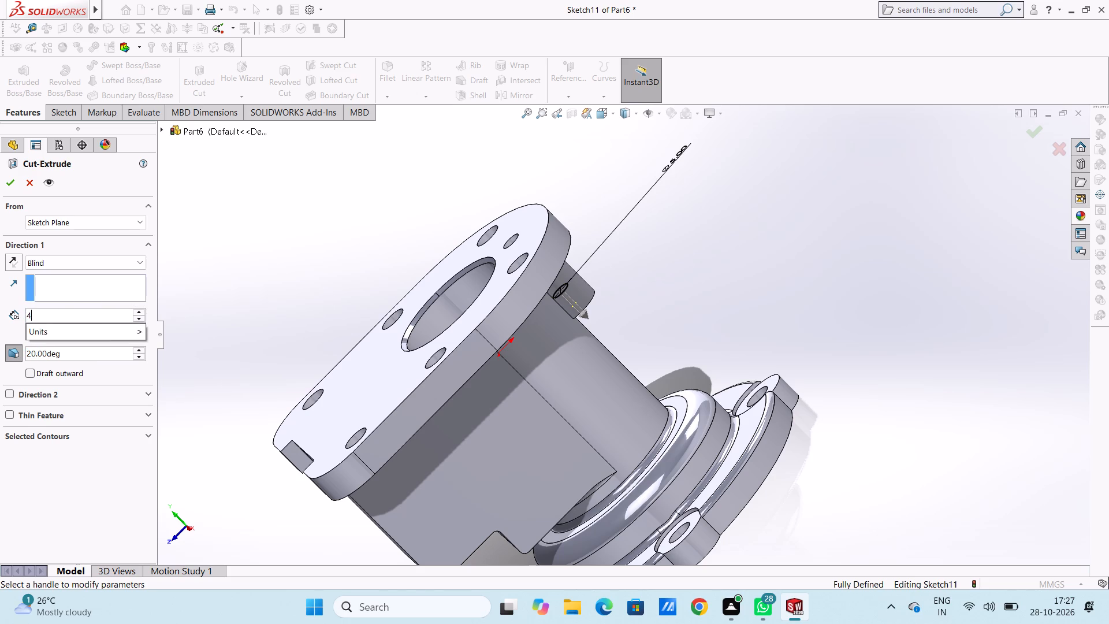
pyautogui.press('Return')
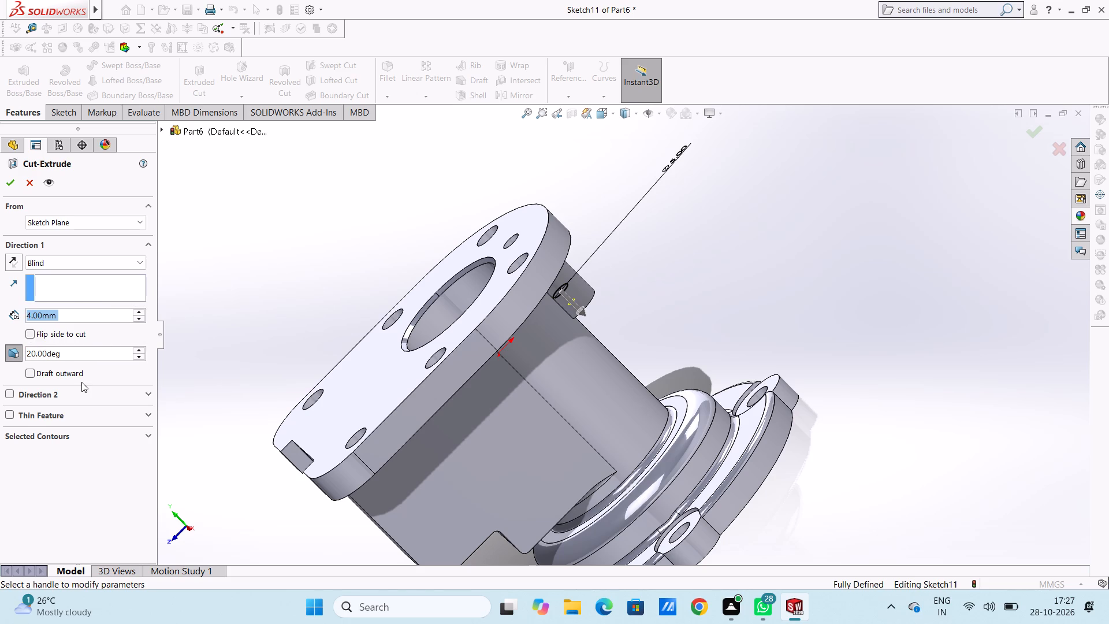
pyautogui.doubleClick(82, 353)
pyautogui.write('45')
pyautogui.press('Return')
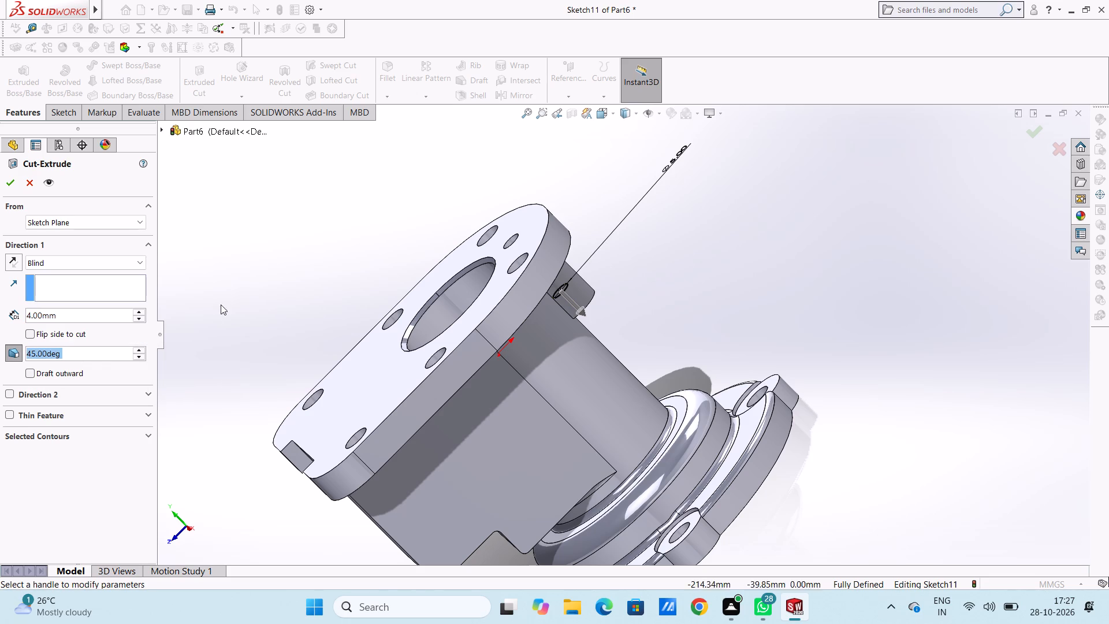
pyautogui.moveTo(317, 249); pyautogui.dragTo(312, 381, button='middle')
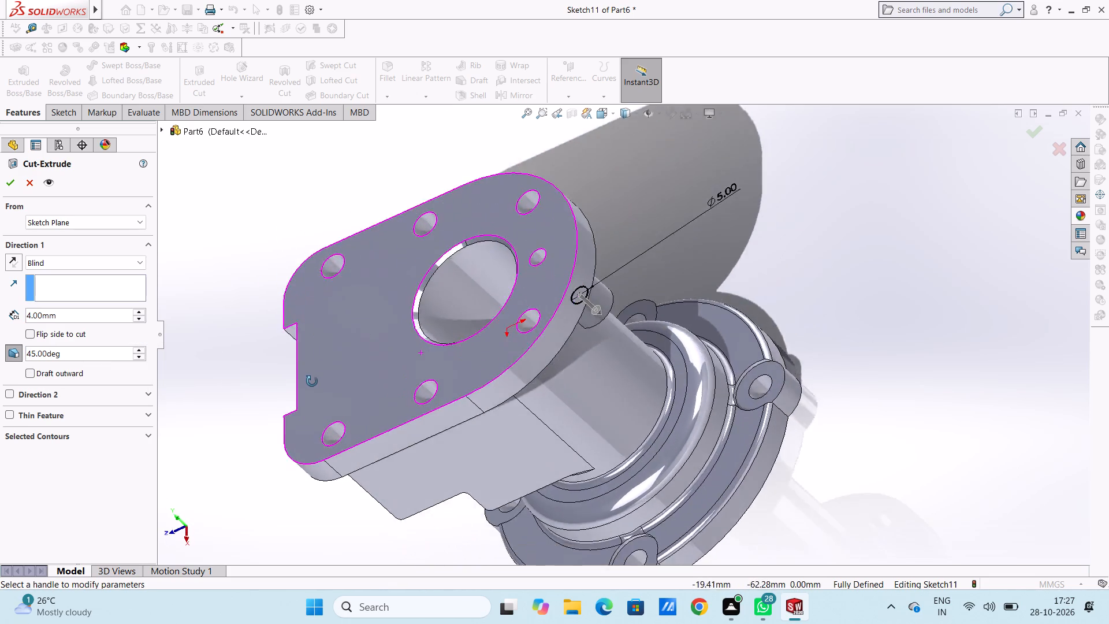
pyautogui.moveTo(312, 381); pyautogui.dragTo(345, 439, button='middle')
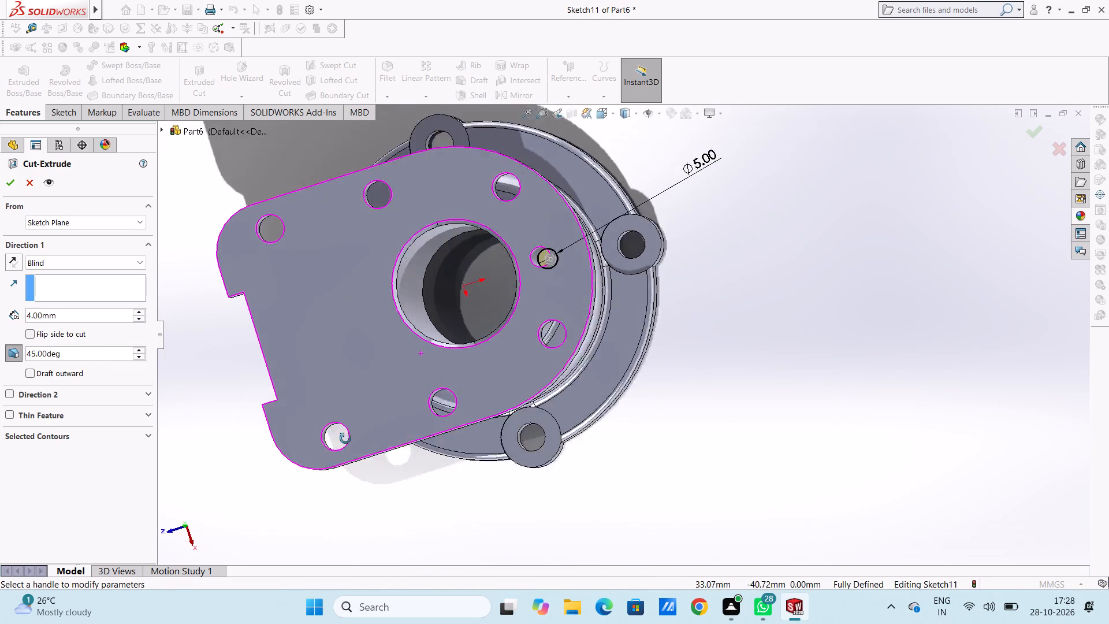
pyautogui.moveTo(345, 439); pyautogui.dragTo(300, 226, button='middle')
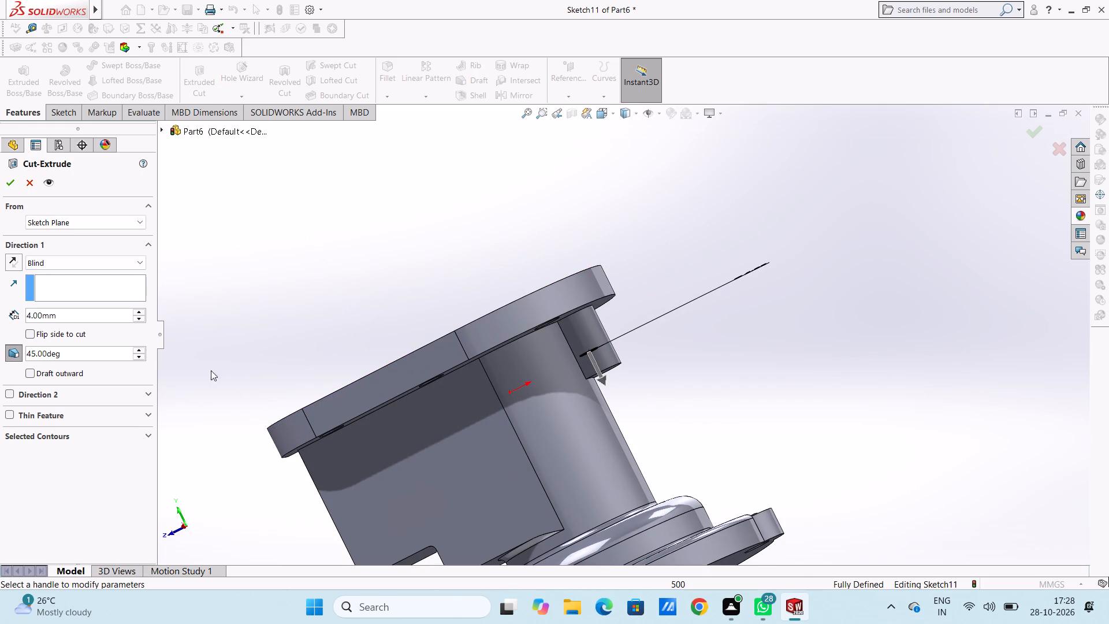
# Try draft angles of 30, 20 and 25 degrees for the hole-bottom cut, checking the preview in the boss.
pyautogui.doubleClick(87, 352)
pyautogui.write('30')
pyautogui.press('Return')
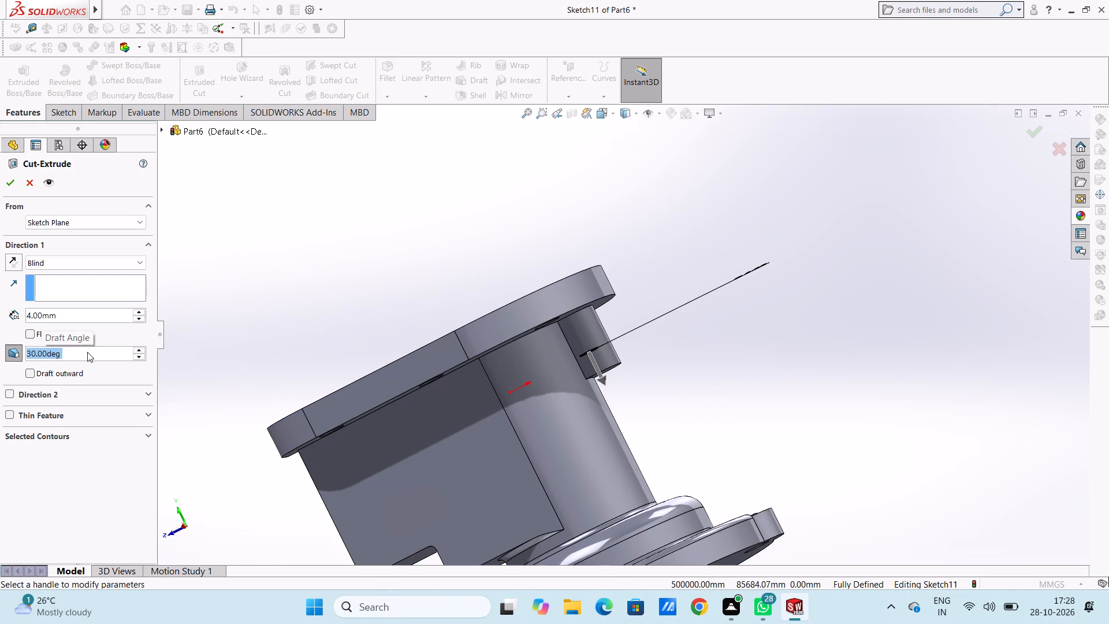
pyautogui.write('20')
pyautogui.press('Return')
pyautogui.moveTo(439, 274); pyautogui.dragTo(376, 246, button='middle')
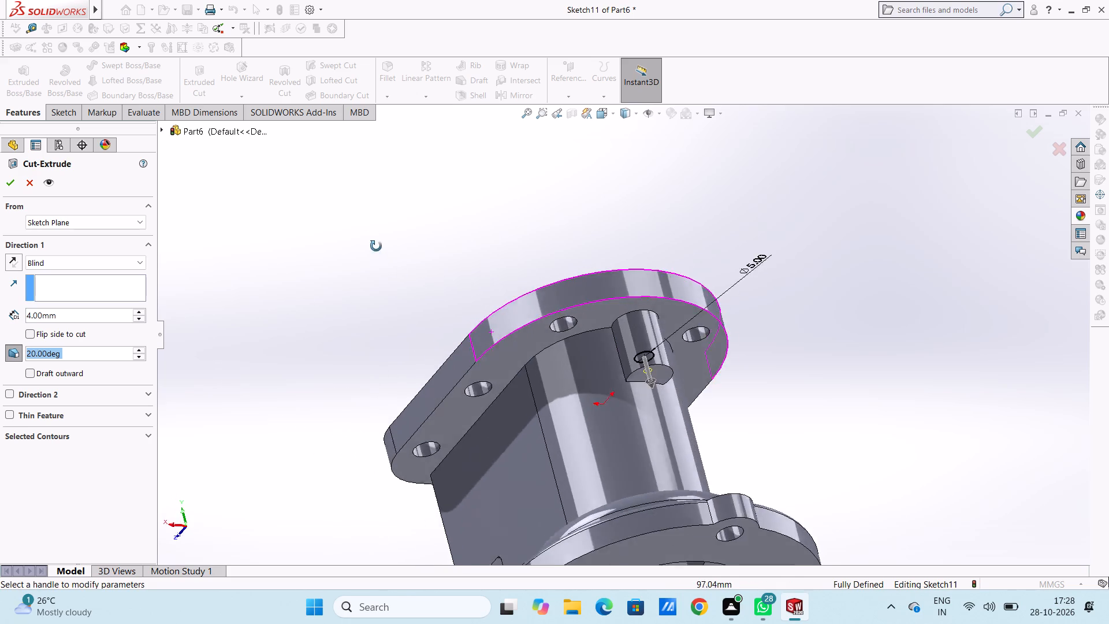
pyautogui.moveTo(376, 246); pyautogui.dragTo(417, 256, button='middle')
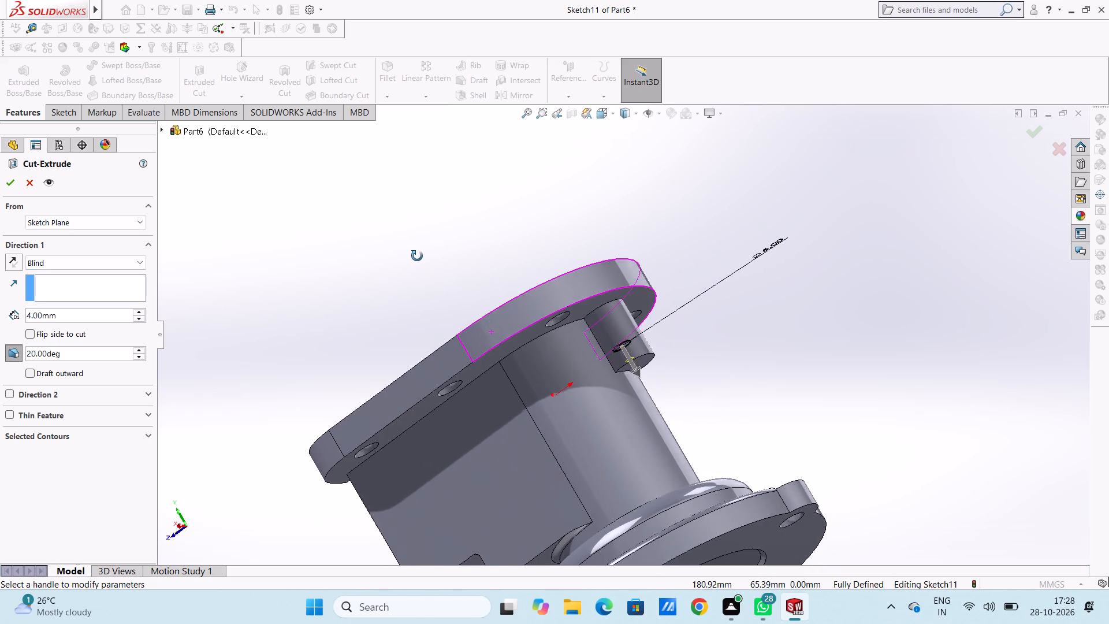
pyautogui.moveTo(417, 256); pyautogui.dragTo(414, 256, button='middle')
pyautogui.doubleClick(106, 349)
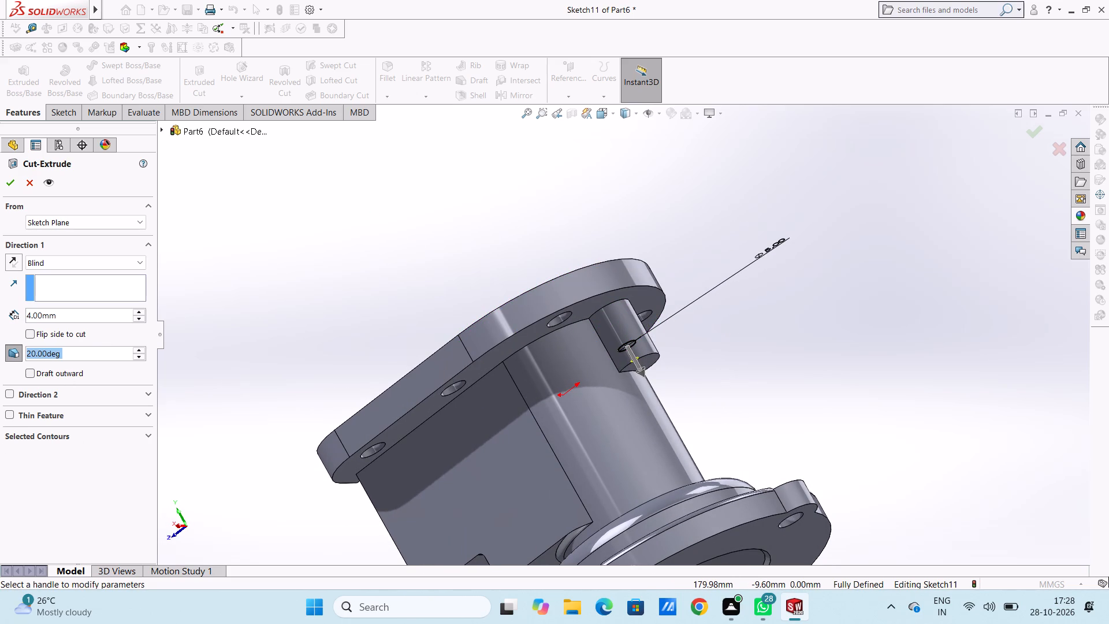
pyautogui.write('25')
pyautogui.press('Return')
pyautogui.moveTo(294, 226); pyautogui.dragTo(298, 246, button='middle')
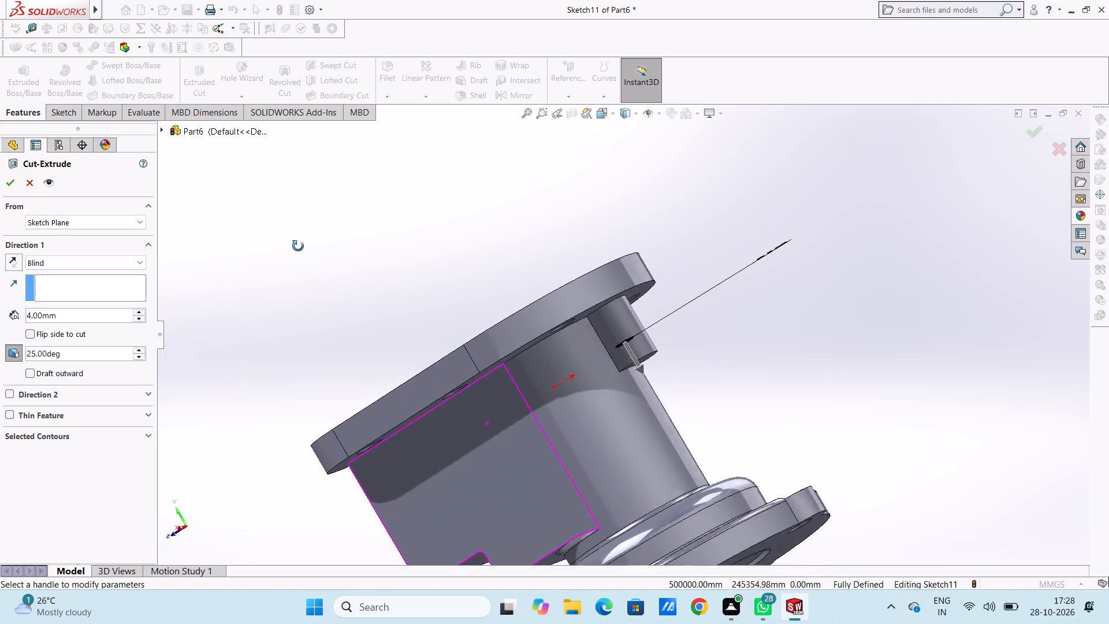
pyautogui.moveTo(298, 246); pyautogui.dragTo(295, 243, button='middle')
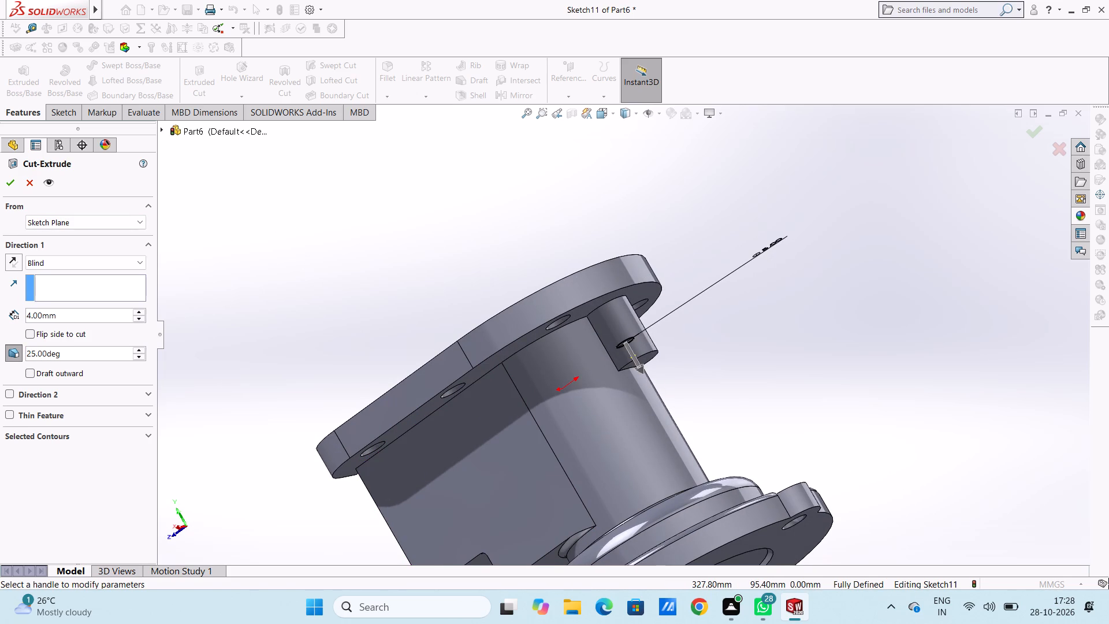
# Set the hole-bottom cut to 3 mm deep with a 30-degree draft and complete the cut-extrude.
pyautogui.doubleClick(105, 313)
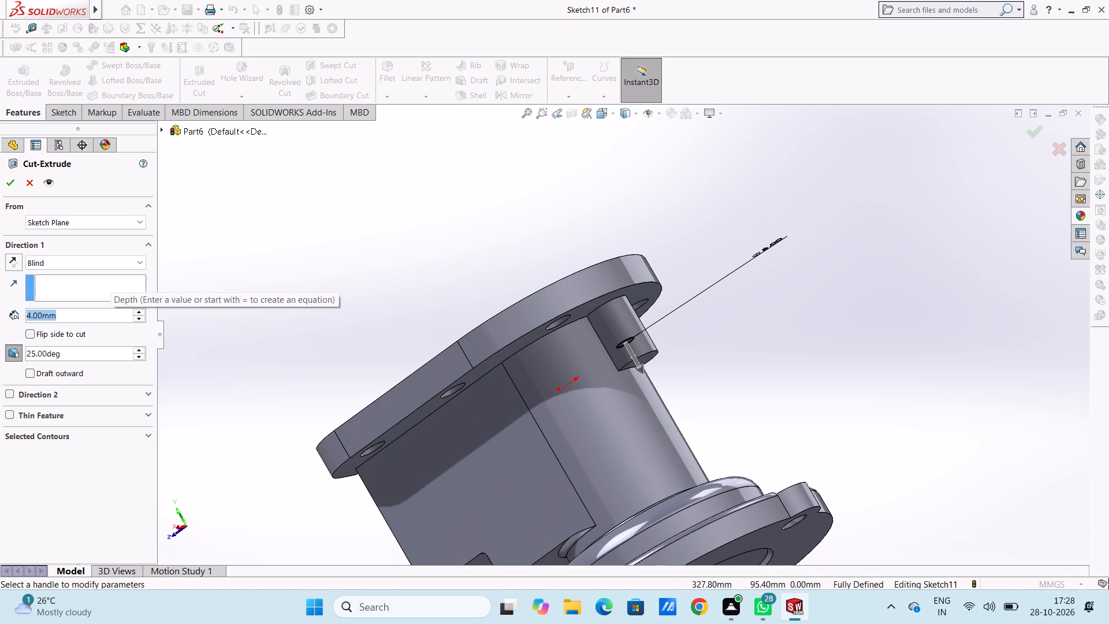
pyautogui.press('3')
pyautogui.press('Return')
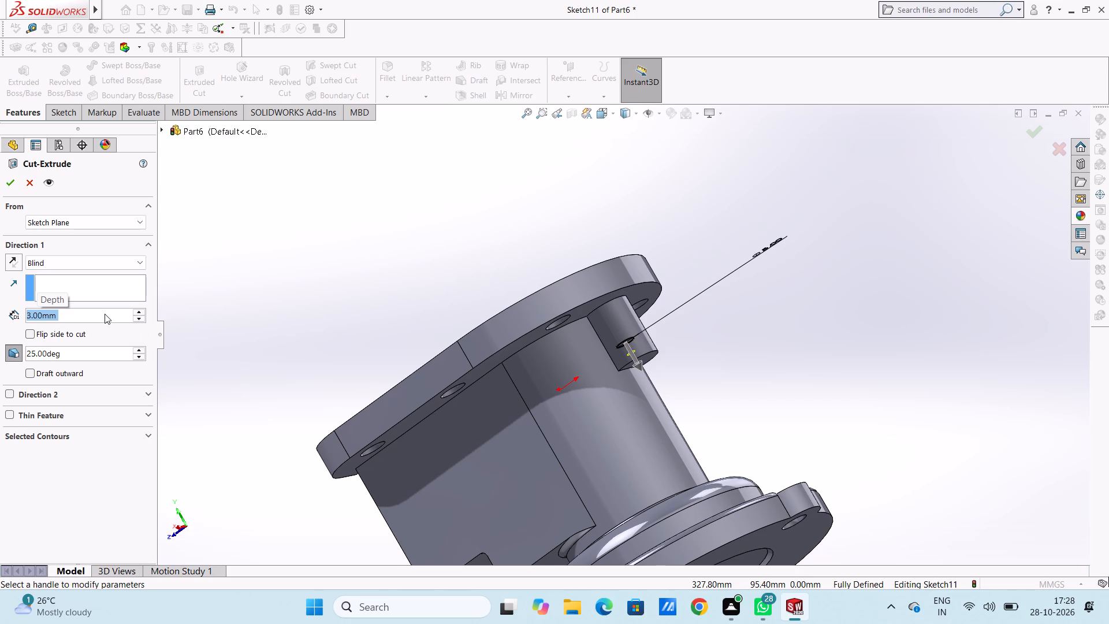
pyautogui.doubleClick(76, 355)
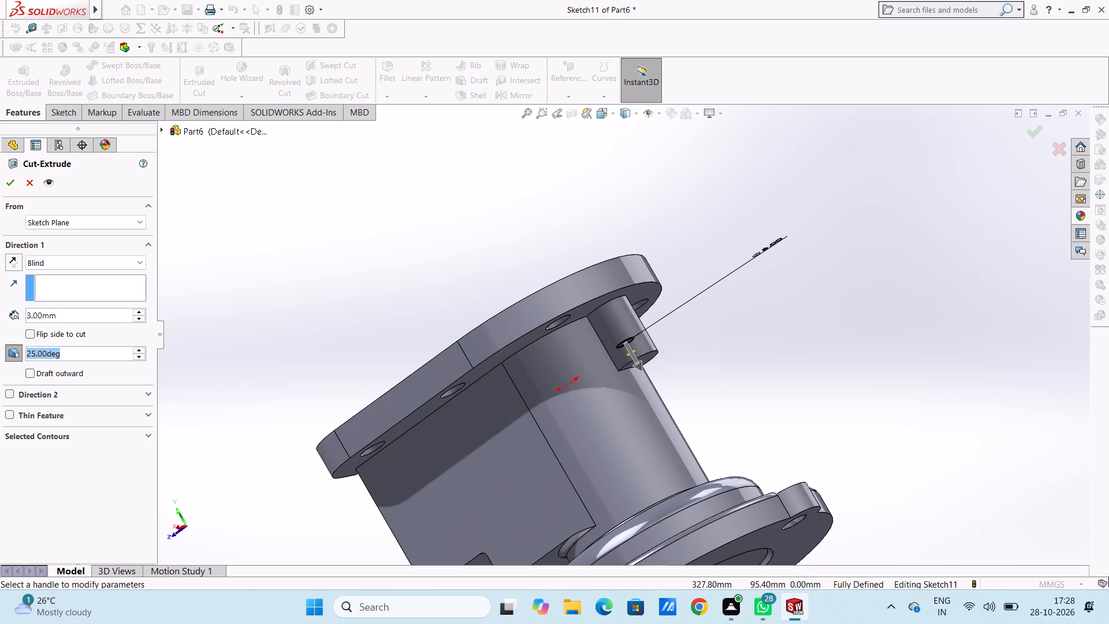
pyautogui.write('30')
pyautogui.press('Return')
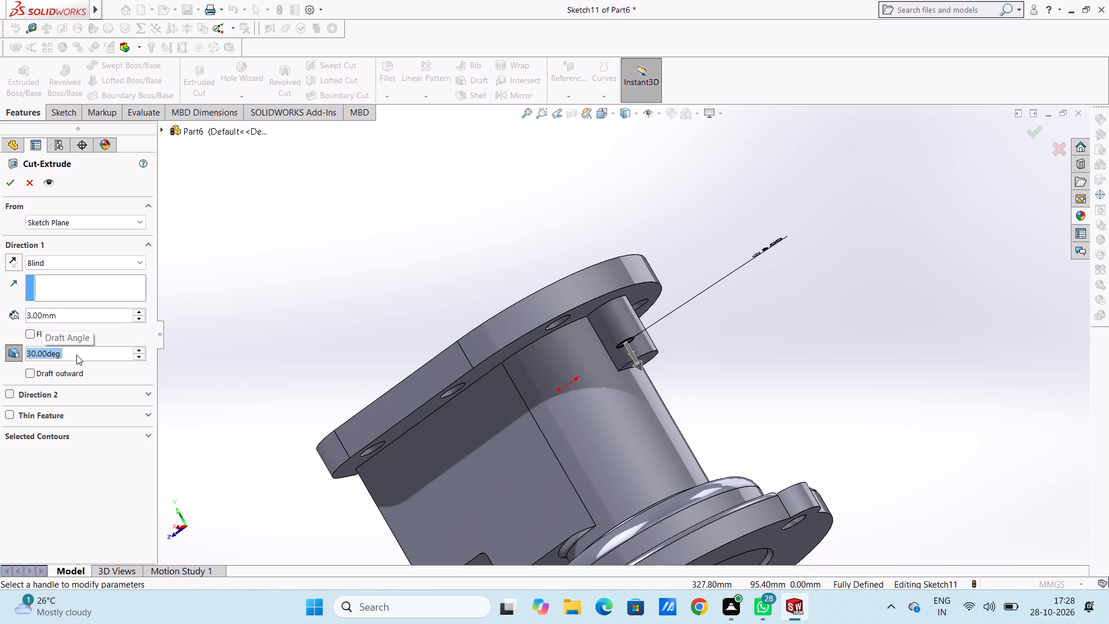
pyautogui.click(10, 185)
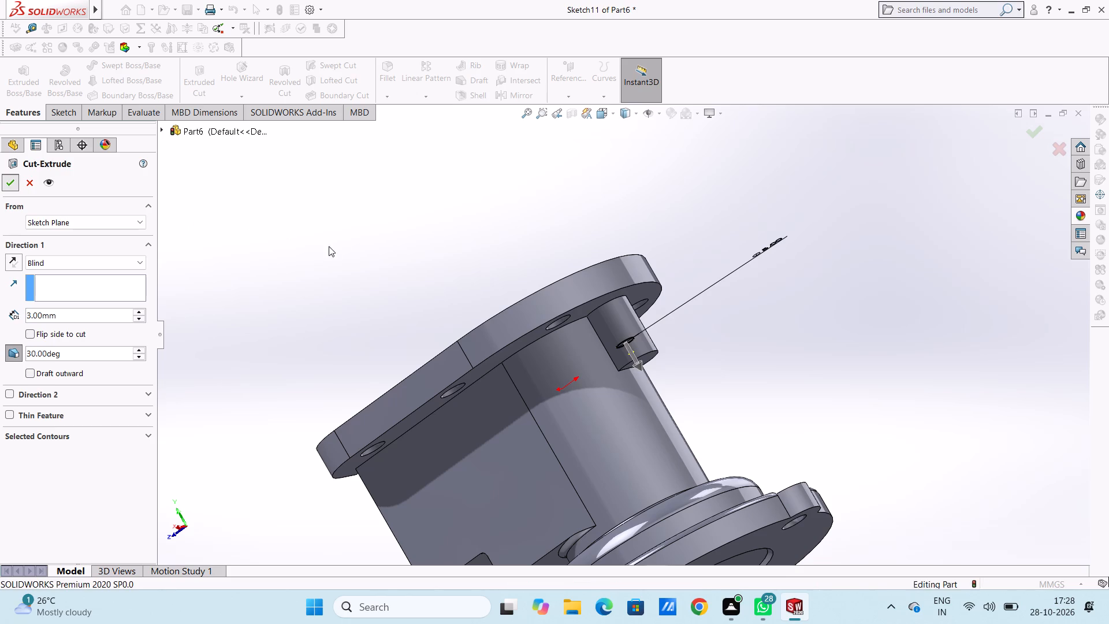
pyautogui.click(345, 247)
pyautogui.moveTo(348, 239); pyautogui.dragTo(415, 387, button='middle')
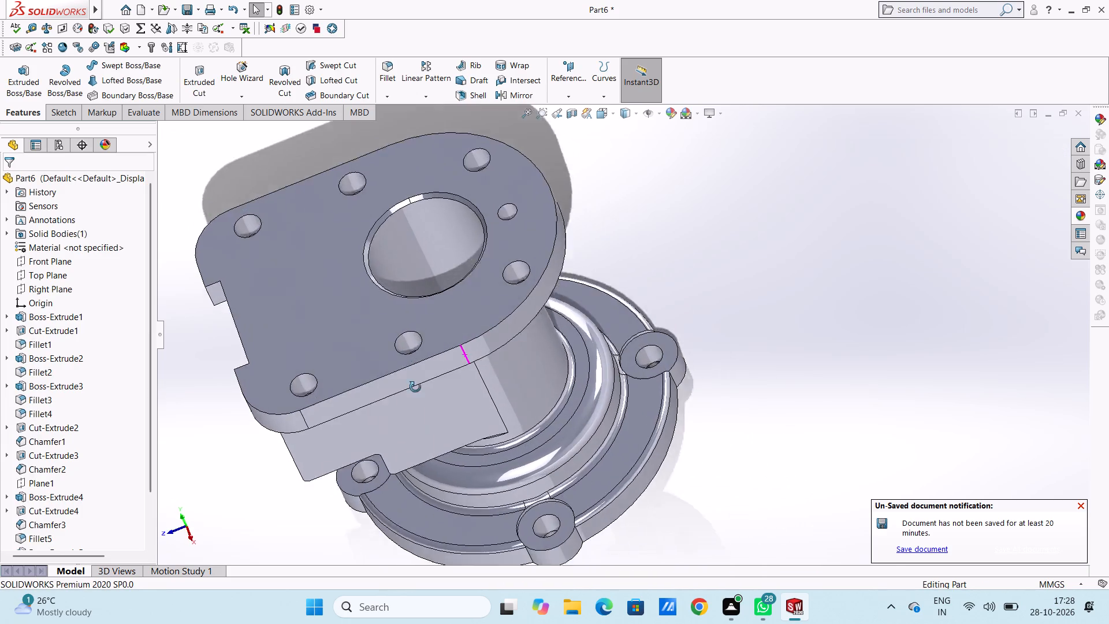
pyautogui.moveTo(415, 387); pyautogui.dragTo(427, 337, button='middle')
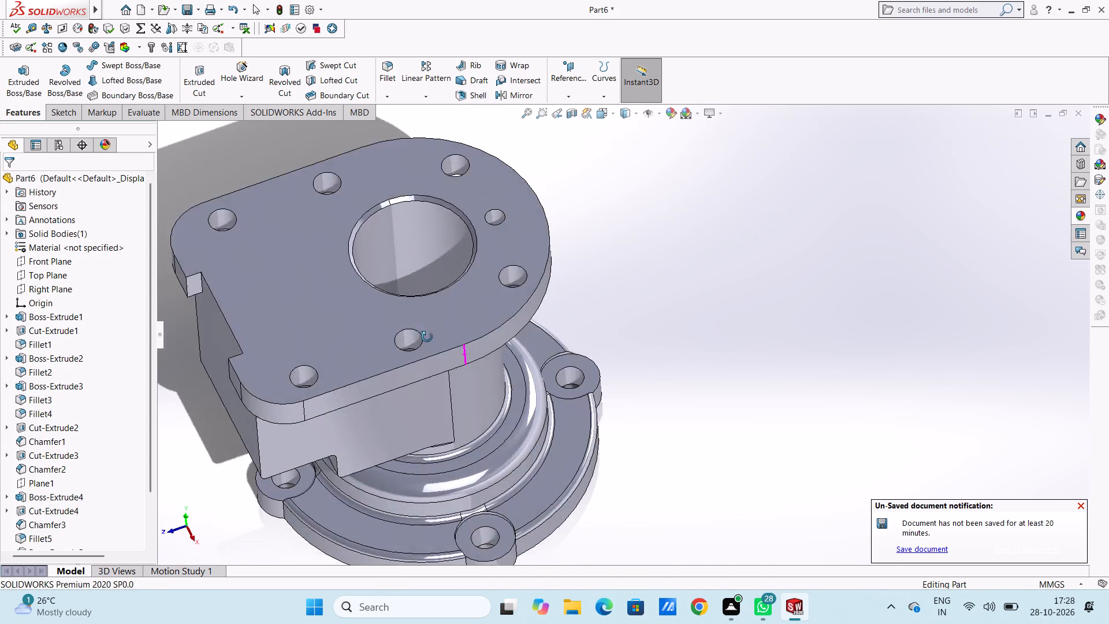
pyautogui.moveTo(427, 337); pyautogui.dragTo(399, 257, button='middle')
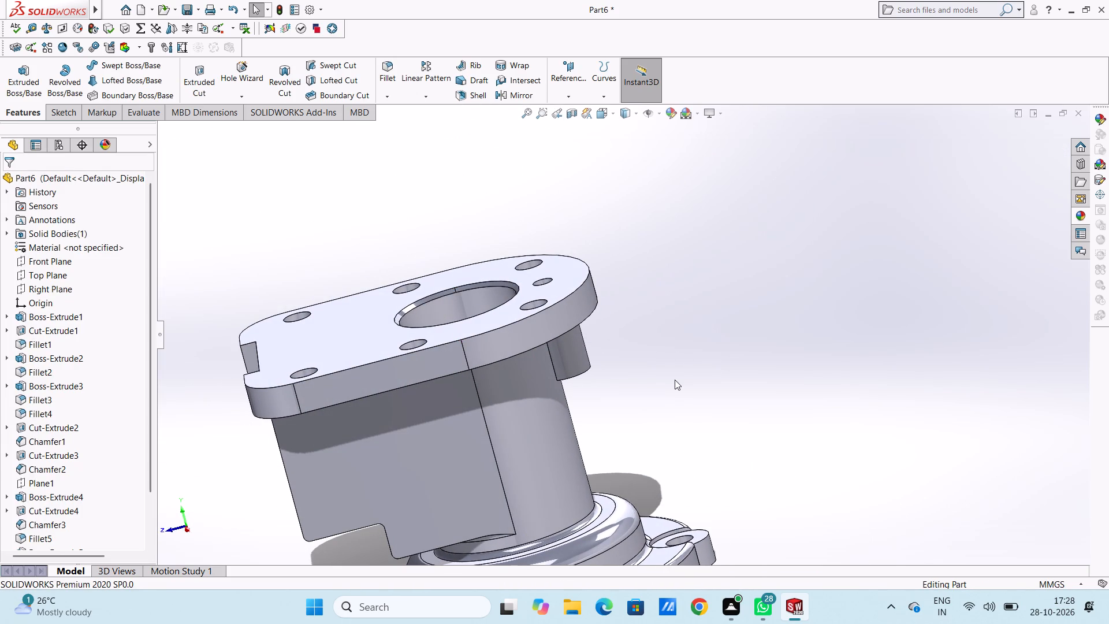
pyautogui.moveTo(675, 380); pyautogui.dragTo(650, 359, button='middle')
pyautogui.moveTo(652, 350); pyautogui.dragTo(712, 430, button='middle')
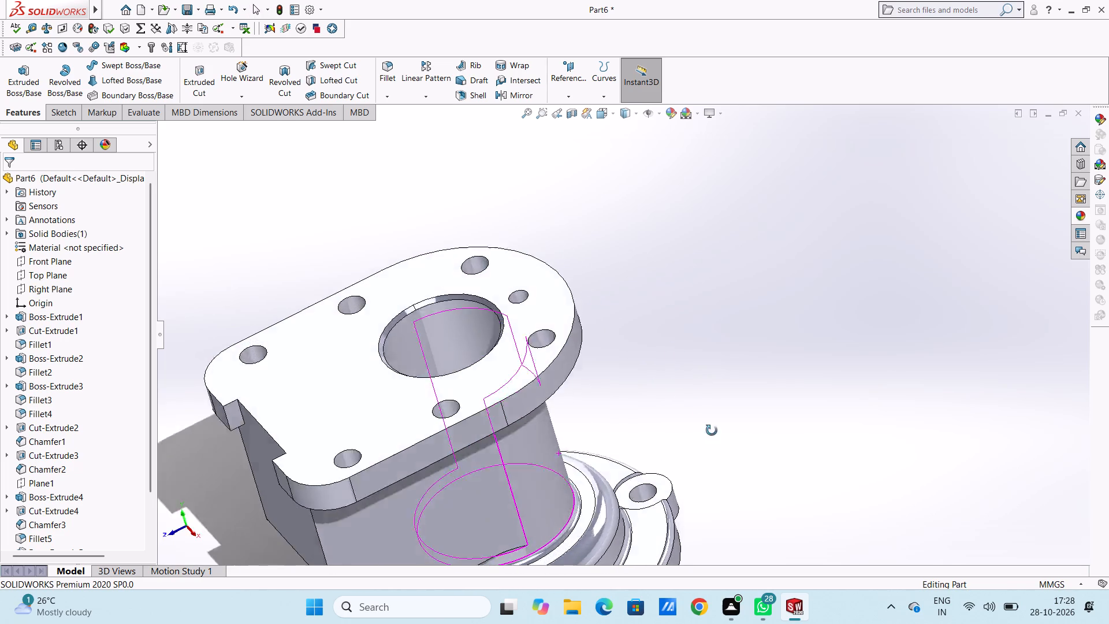
# Add a right-hand cut thread to the 5 mm blind hole from its top edge, using Inch Tap size #0-80 with 50 revolutions.
pyautogui.moveTo(712, 430); pyautogui.dragTo(717, 452, button='middle')
pyautogui.scroll(-4, 583, 313)
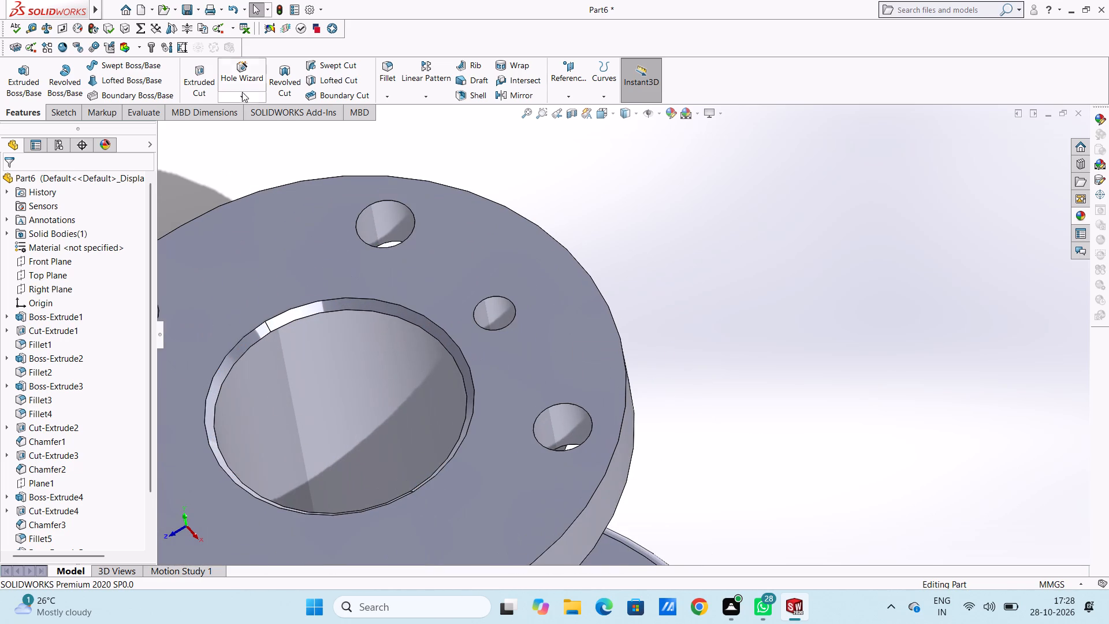
pyautogui.click(247, 96)
pyautogui.click(260, 140)
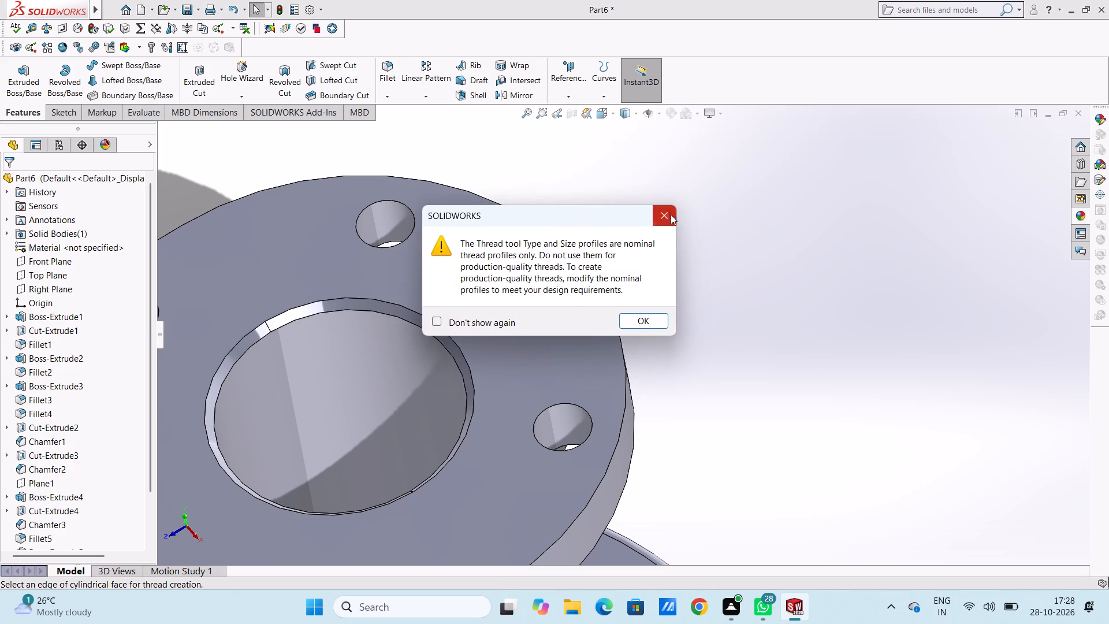
pyautogui.click(669, 212)
pyautogui.click(489, 311)
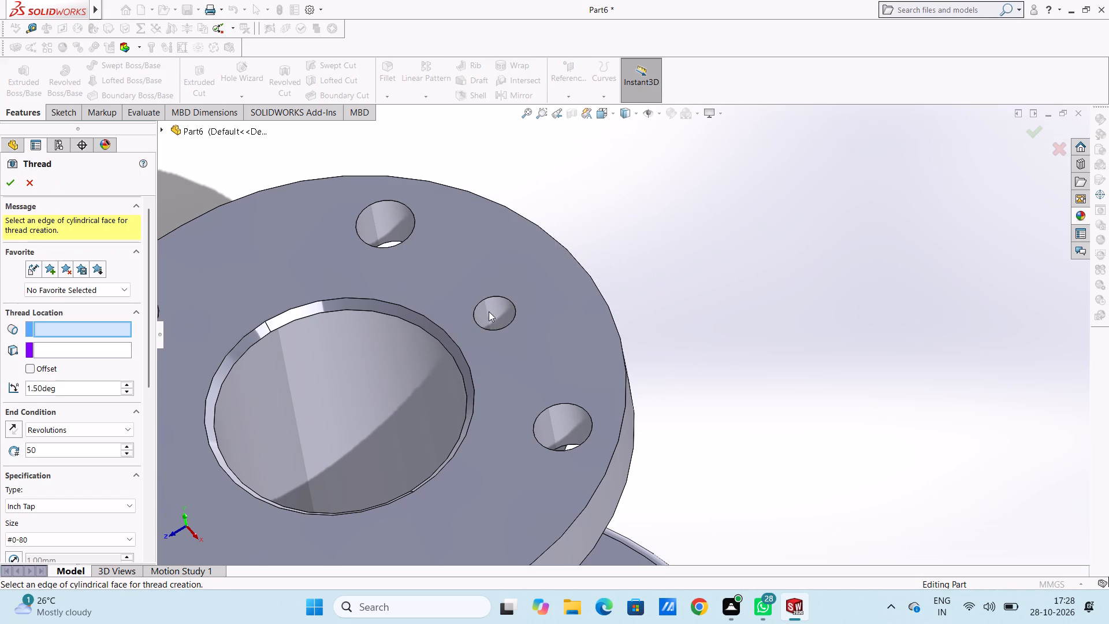
pyautogui.scroll(-1, 150, 370)
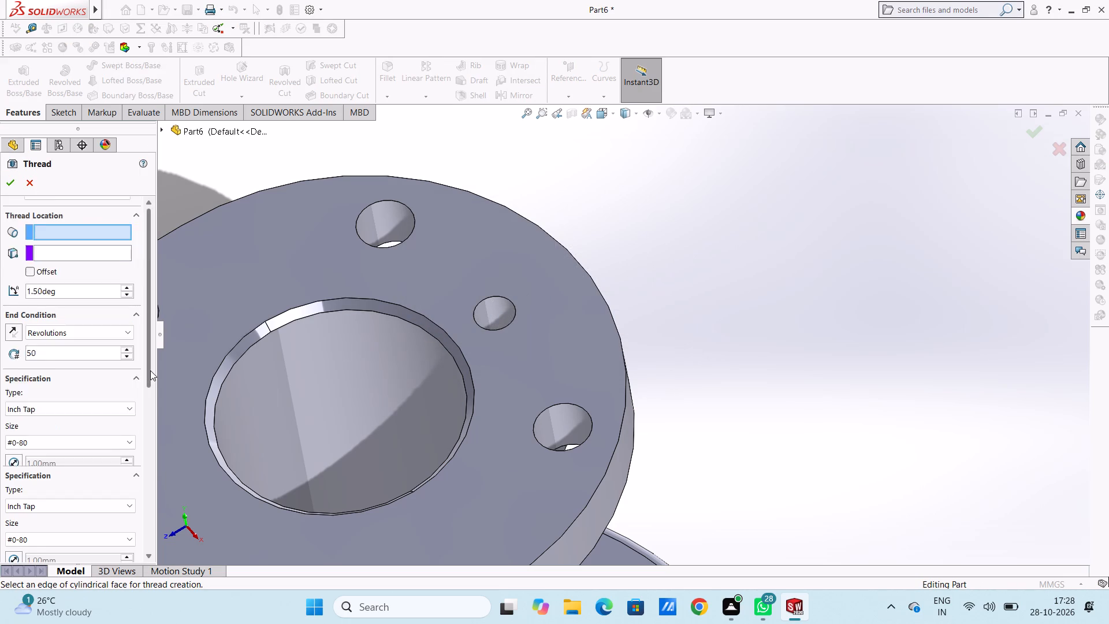
pyautogui.scroll(-1, 150, 370)
pyautogui.scroll(2, 145, 268)
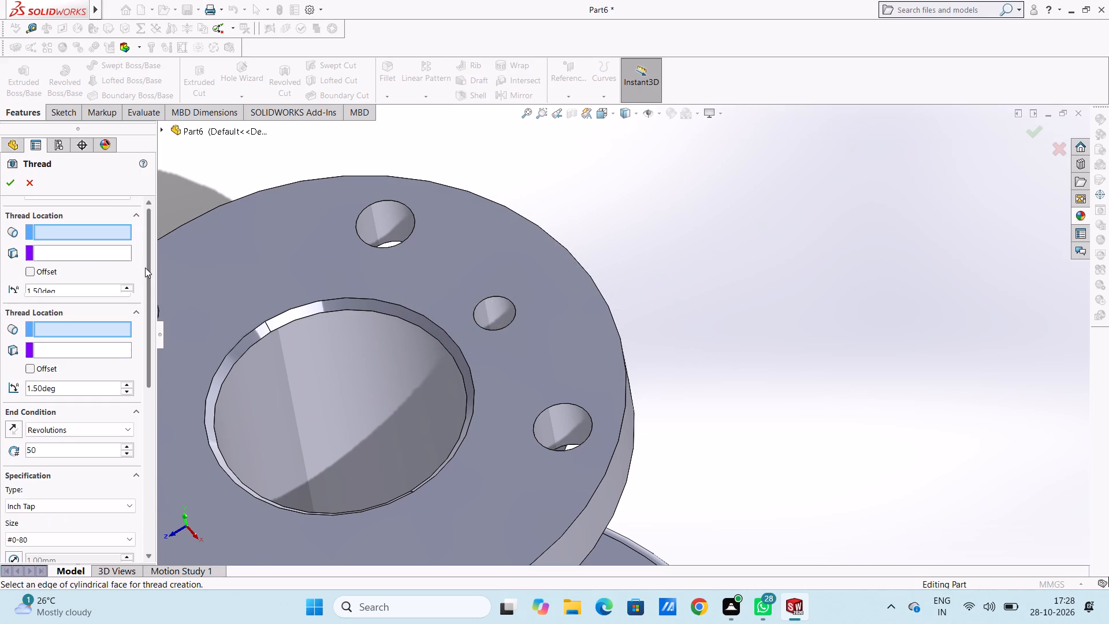
pyautogui.scroll(-3, 142, 400)
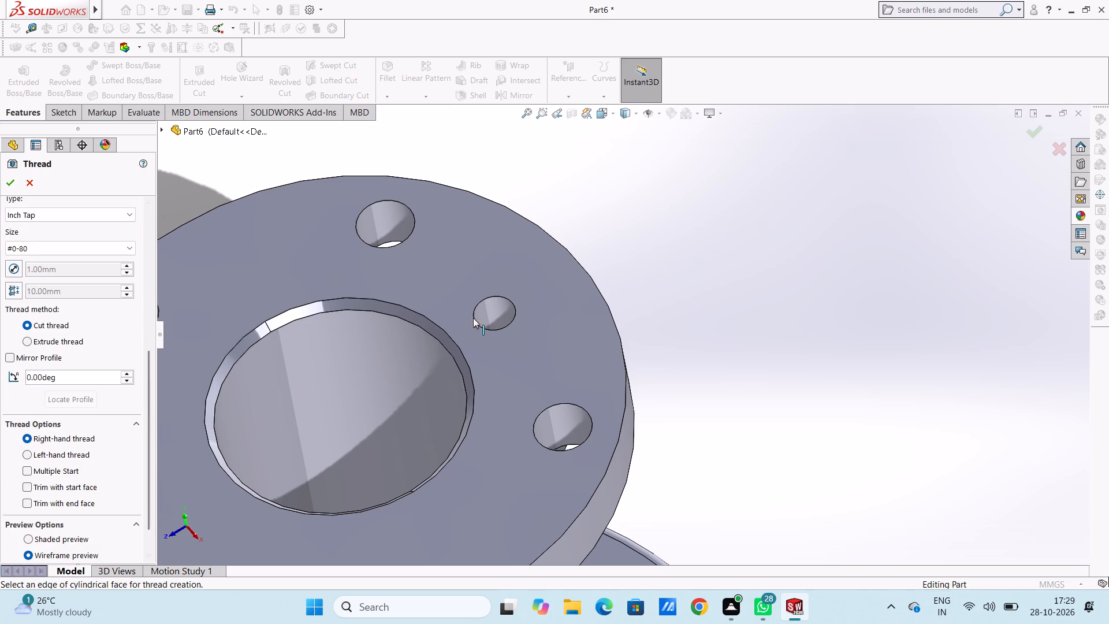
pyautogui.click(483, 299)
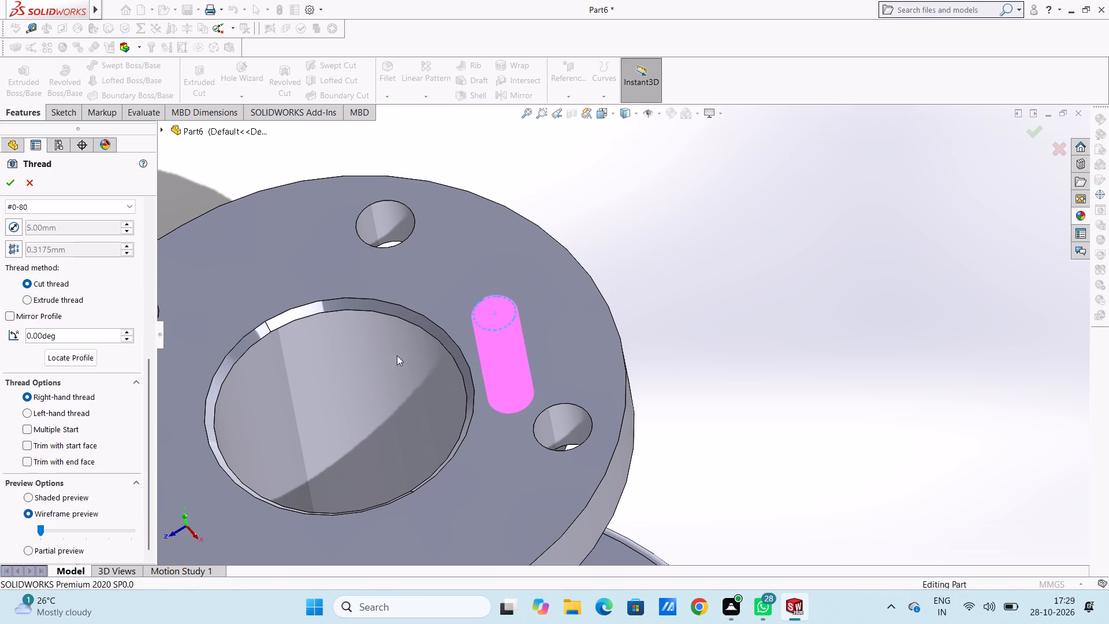
pyautogui.click(11, 184)
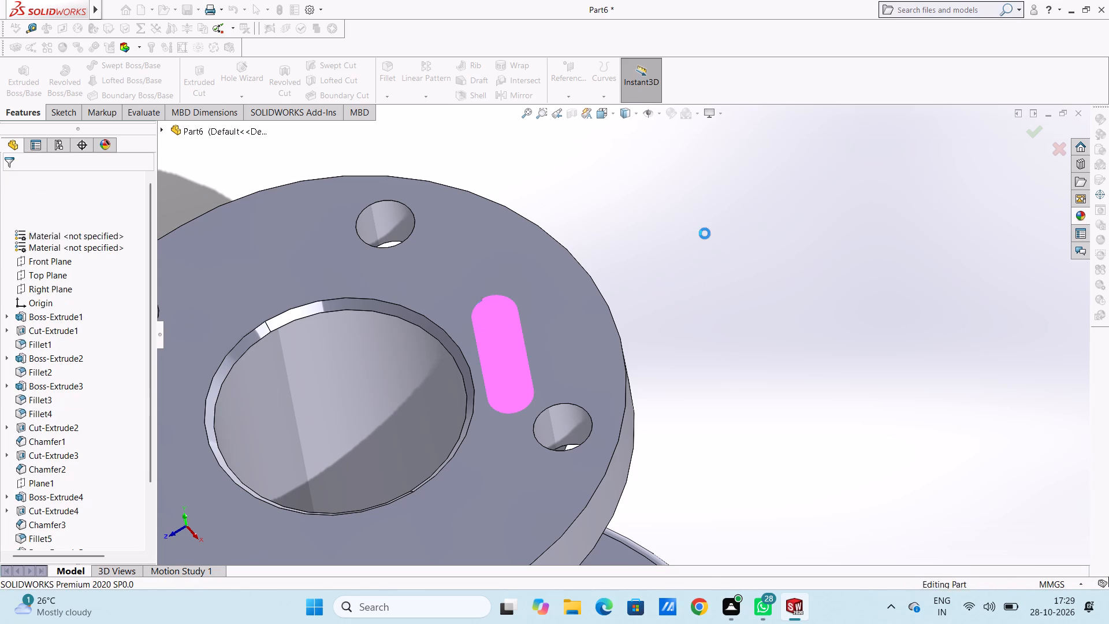
# Examine the threaded hole, the boss beneath it and the rest of the cover from above and below.
pyautogui.scroll(4, 704, 267)
pyautogui.moveTo(708, 306); pyautogui.dragTo(713, 386, button='middle')
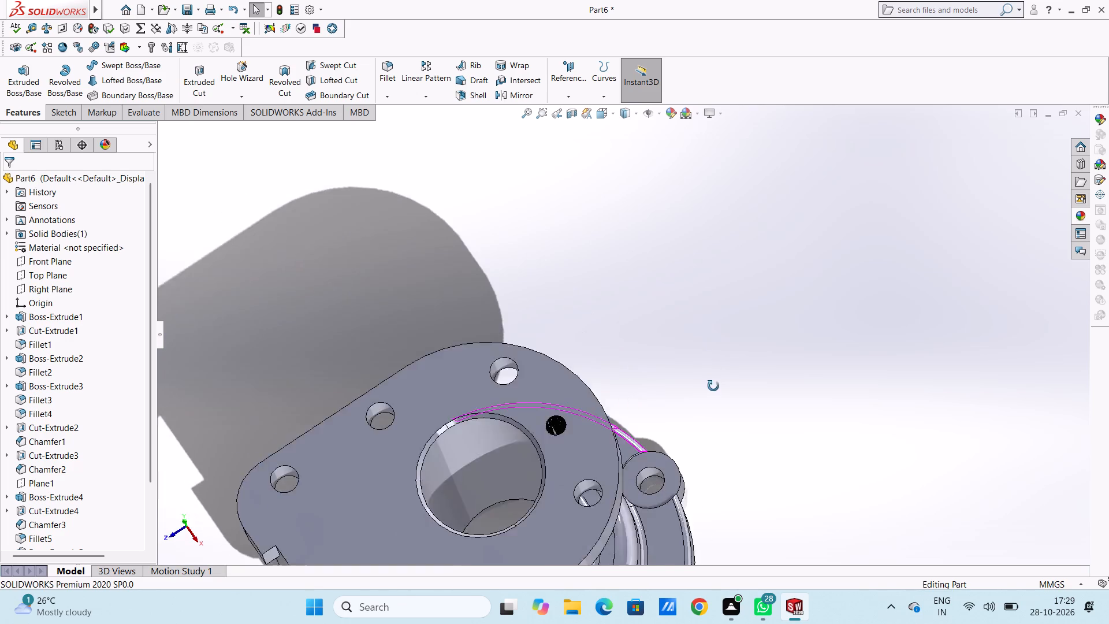
pyautogui.moveTo(713, 386); pyautogui.dragTo(606, 198, button='middle')
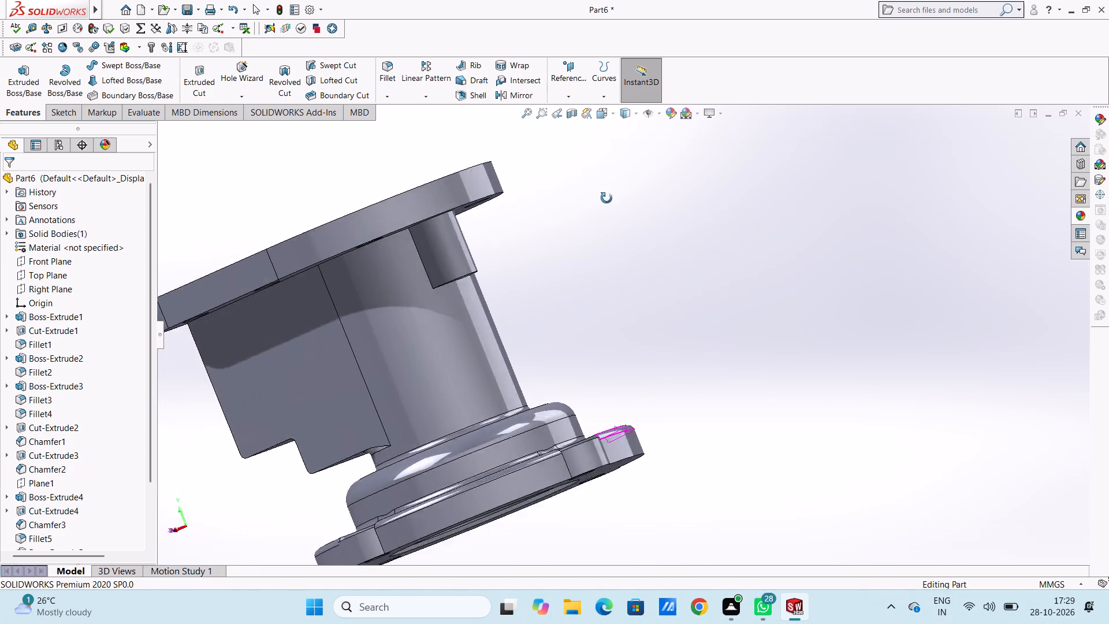
pyautogui.moveTo(606, 198); pyautogui.dragTo(602, 184, button='middle')
pyautogui.moveTo(637, 319); pyautogui.dragTo(630, 302, button='middle')
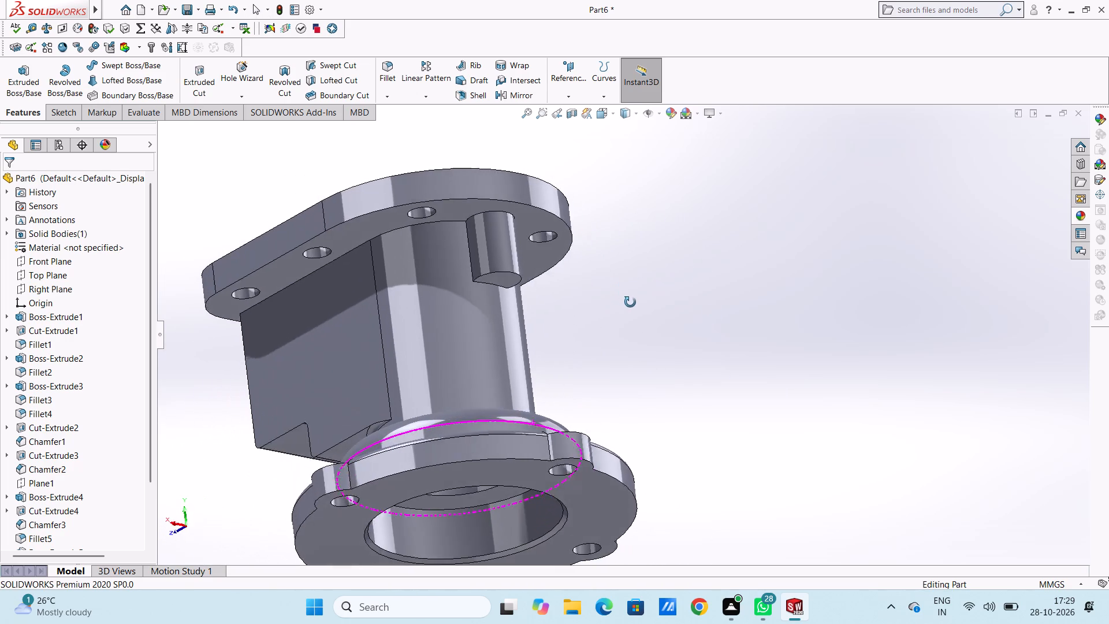
pyautogui.moveTo(630, 302); pyautogui.dragTo(640, 307, button='middle')
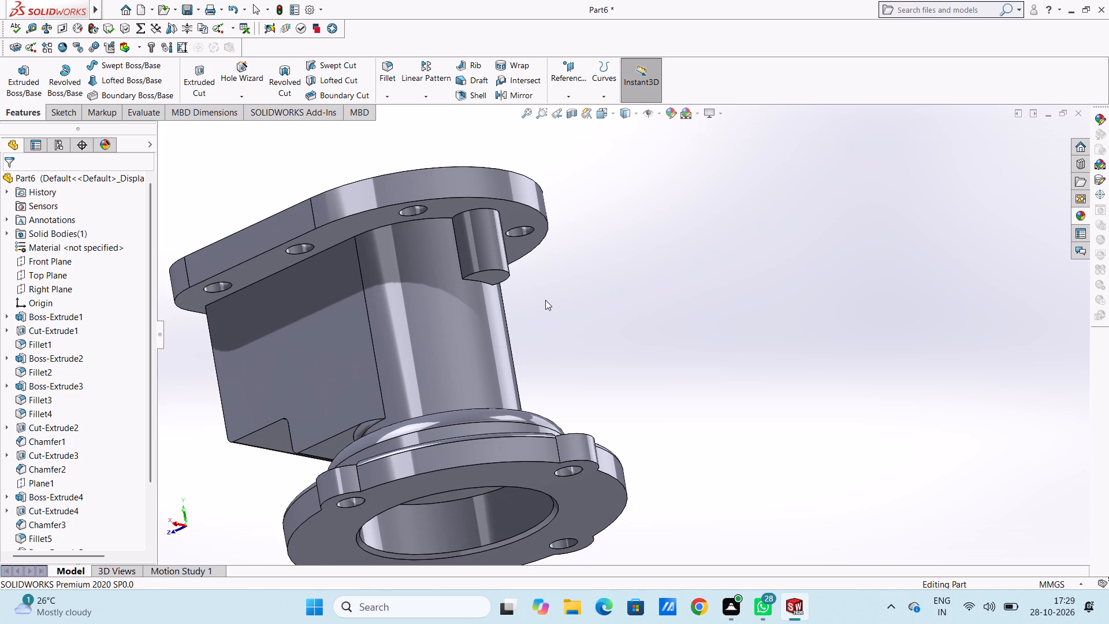
pyautogui.moveTo(637, 295); pyautogui.dragTo(733, 484, button='middle')
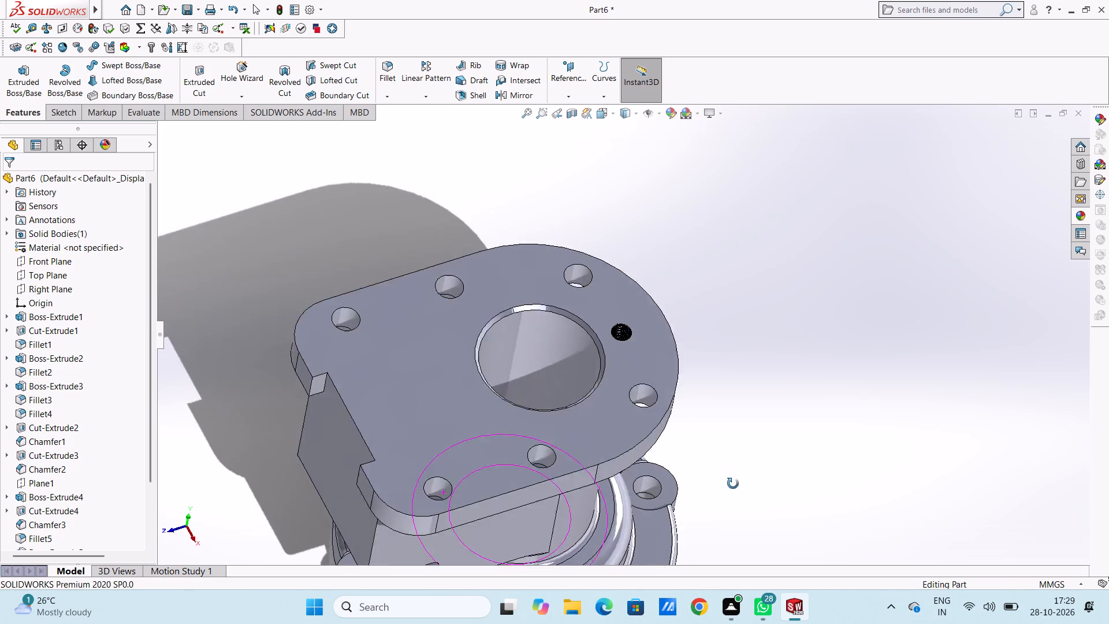
pyautogui.moveTo(733, 484); pyautogui.dragTo(709, 556, button='middle')
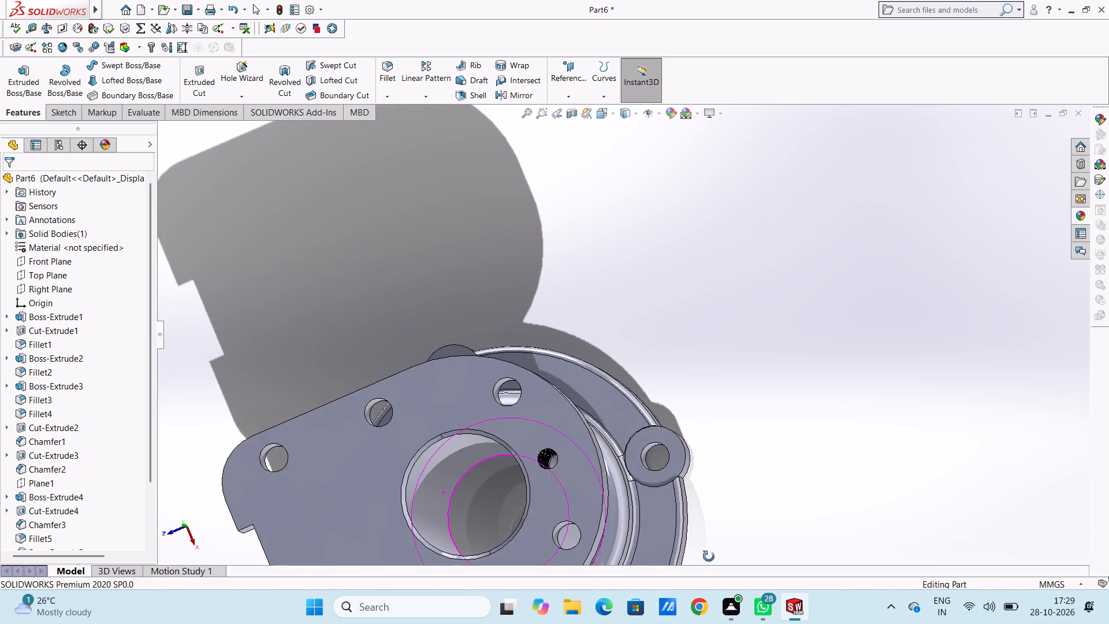
pyautogui.moveTo(709, 556); pyautogui.dragTo(686, 371, button='middle')
pyautogui.scroll(4, 686, 372)
pyautogui.moveTo(702, 319); pyautogui.dragTo(717, 445, button='middle')
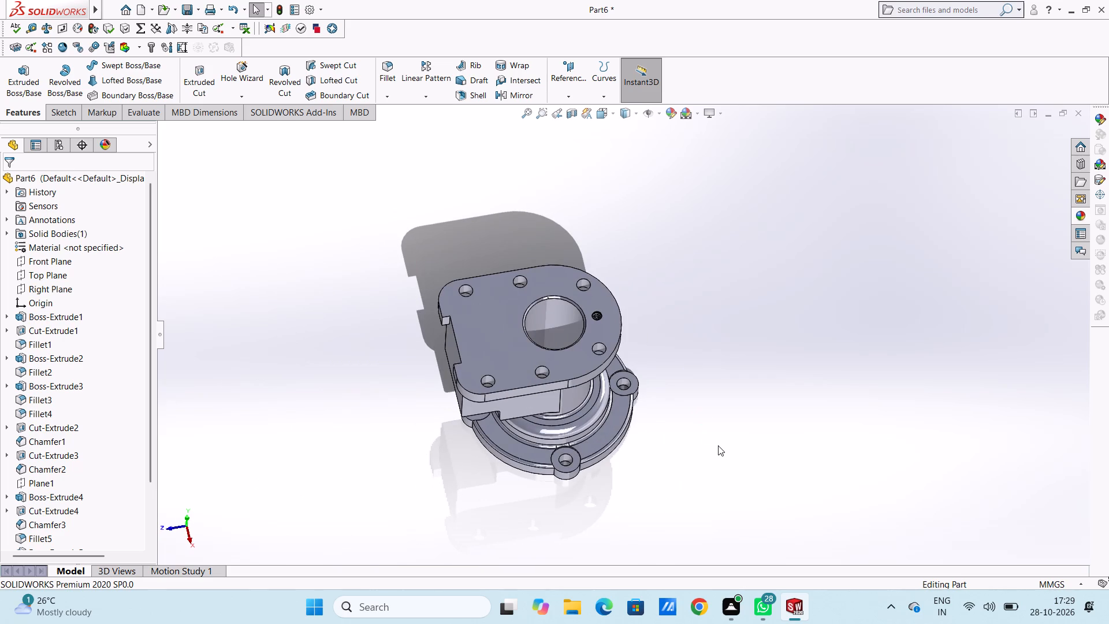
# Sketch a circle about 18 mm in diameter on the U-shaped flange's top face, between the through-bore and the notch, about 31 mm from the origin.
pyautogui.hotkey('ctrl', '5')
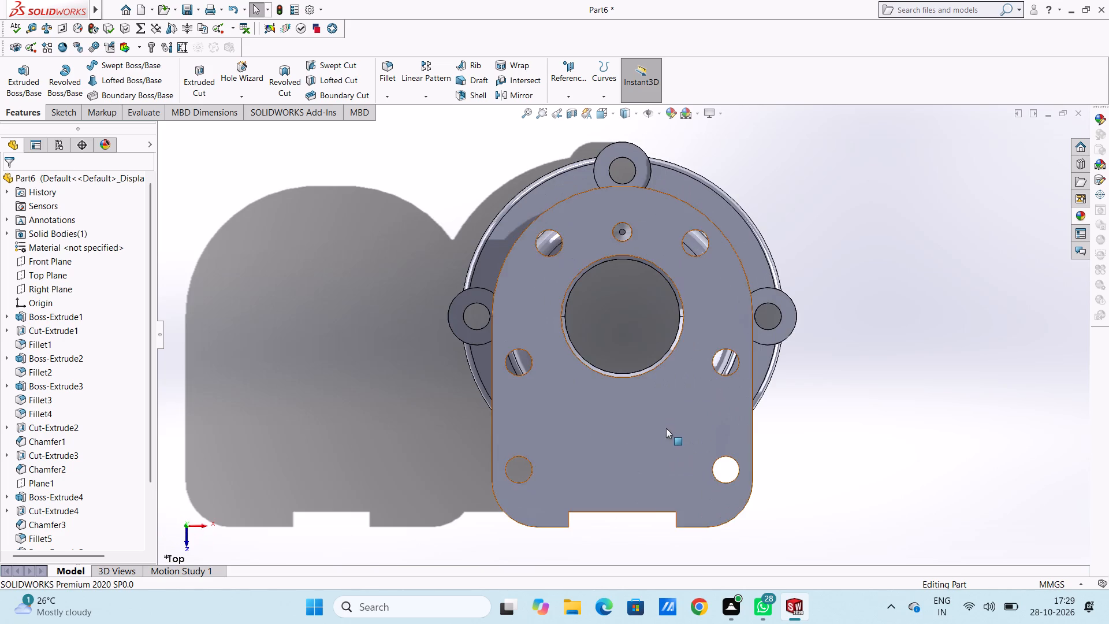
pyautogui.scroll(2, 666, 428)
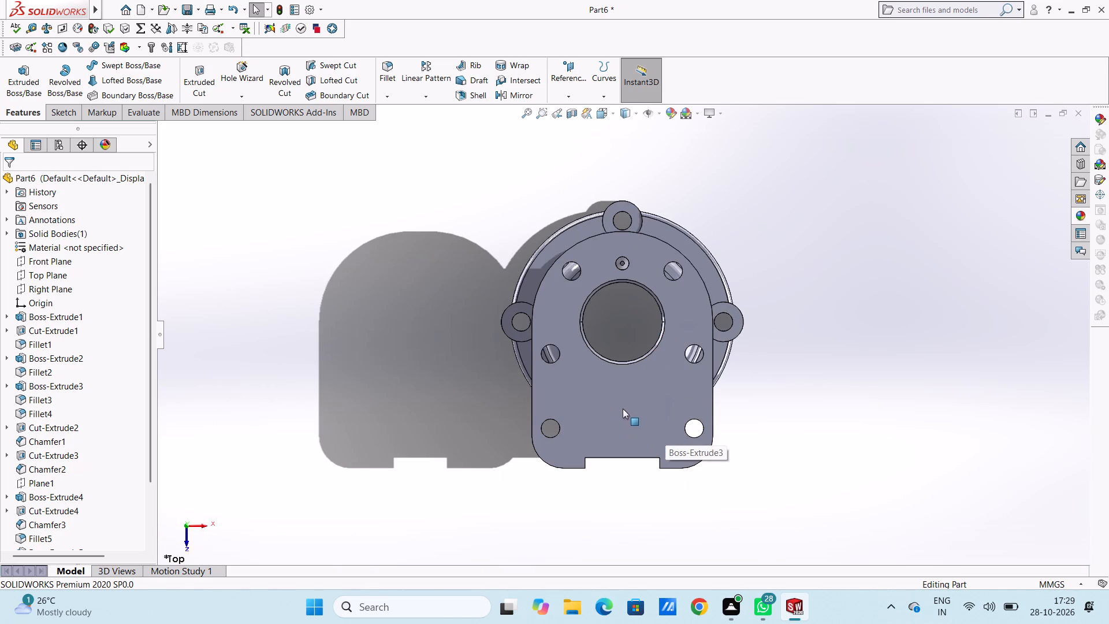
pyautogui.click(618, 410)
pyautogui.click(665, 377)
pyautogui.click(429, 424)
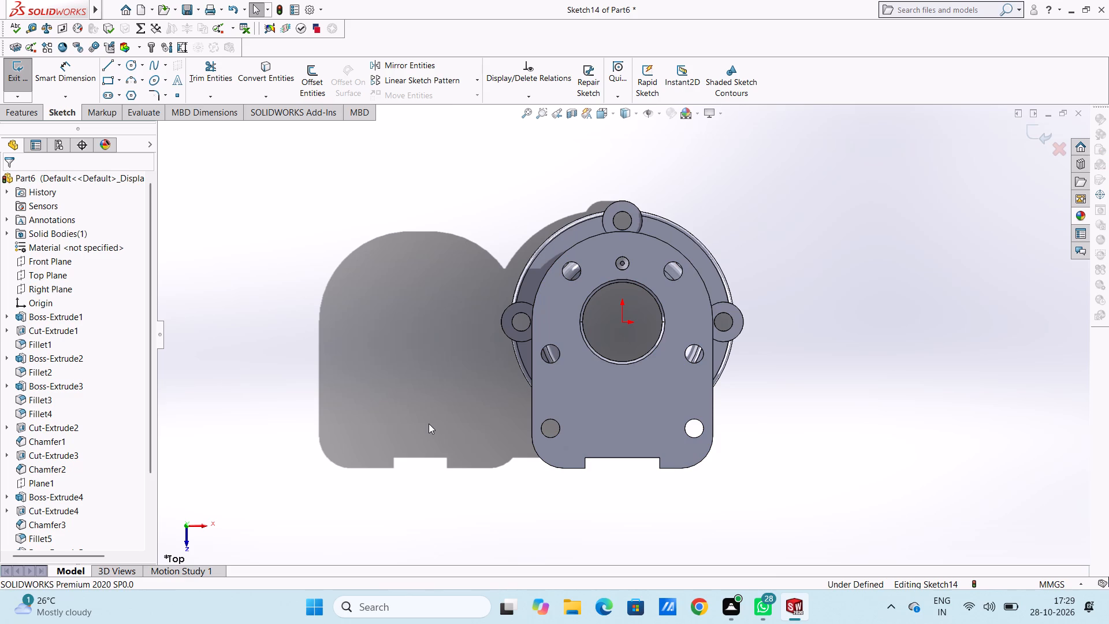
pyautogui.click(133, 65)
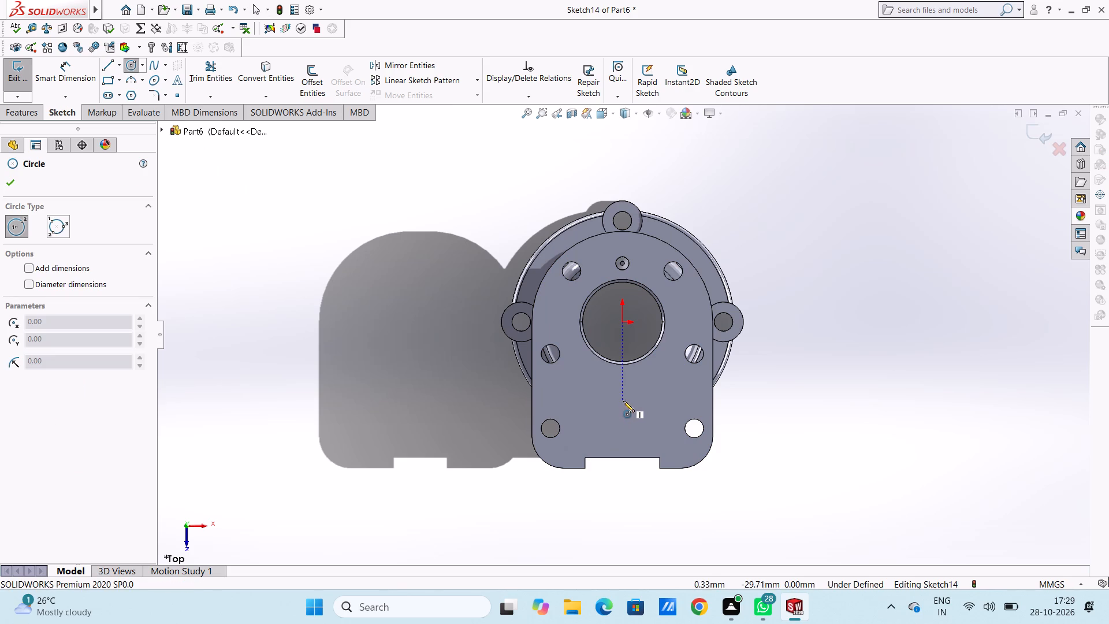
pyautogui.click(623, 406)
pyautogui.click(644, 417)
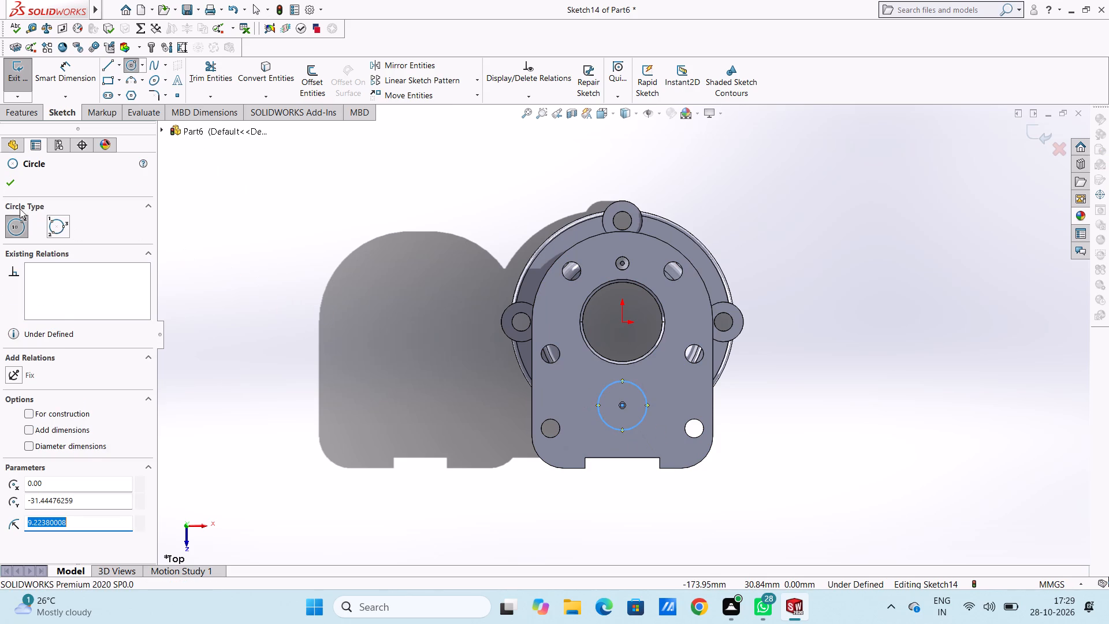
pyautogui.click(10, 176)
pyautogui.click(318, 252)
# Dimension the circle to 12 mm diameter and place its centre 25 mm from the origin.
pyautogui.click(72, 76)
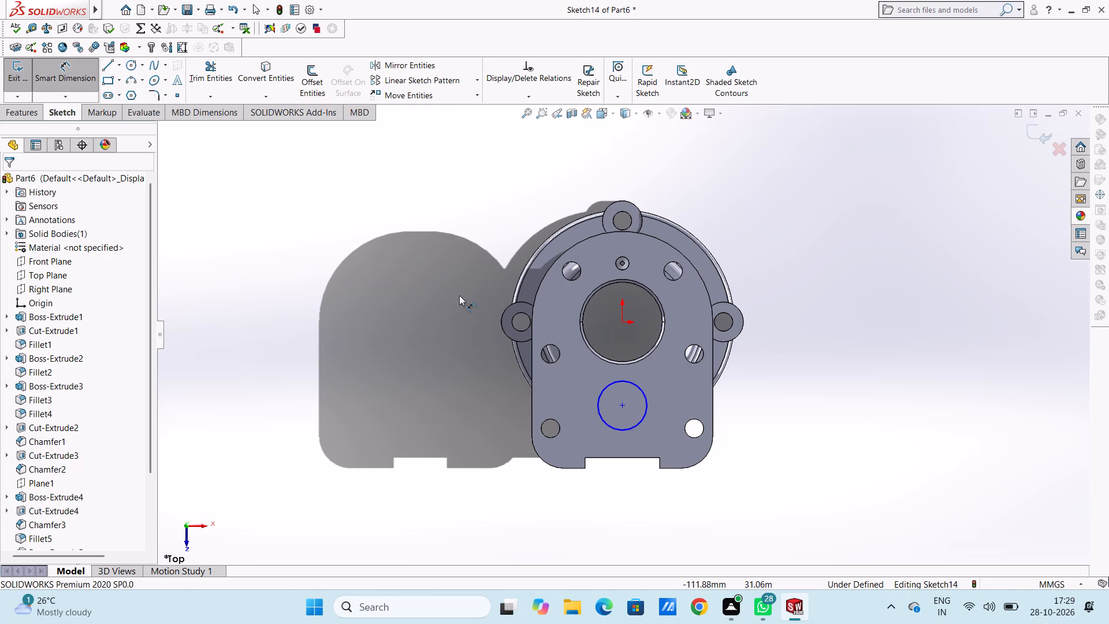
pyautogui.click(612, 385)
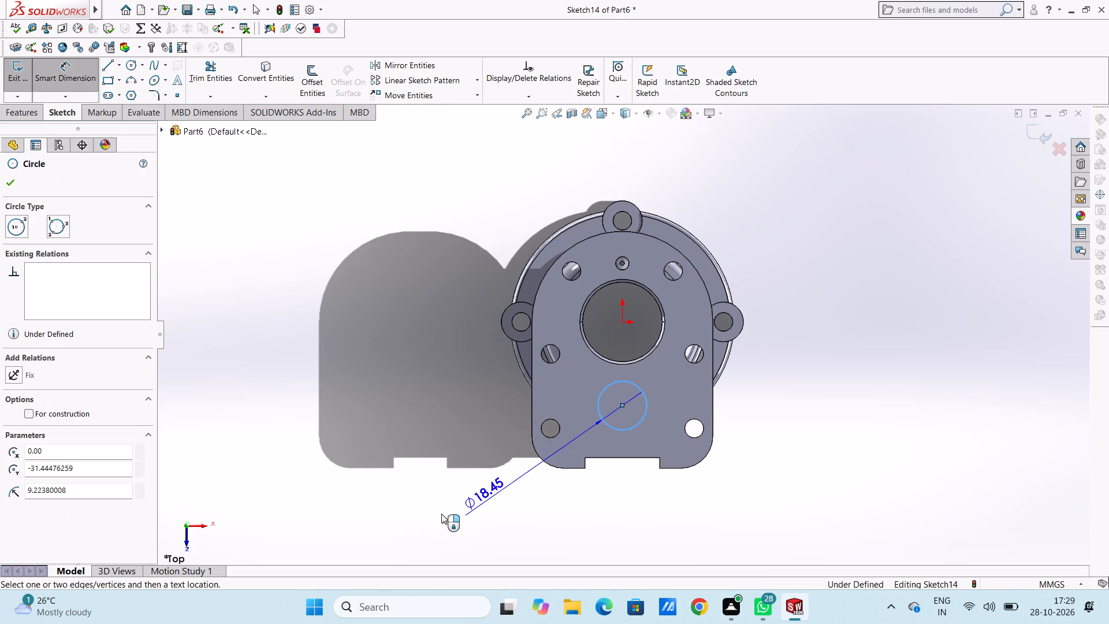
pyautogui.click(422, 508)
pyautogui.write('12')
pyautogui.press('Return')
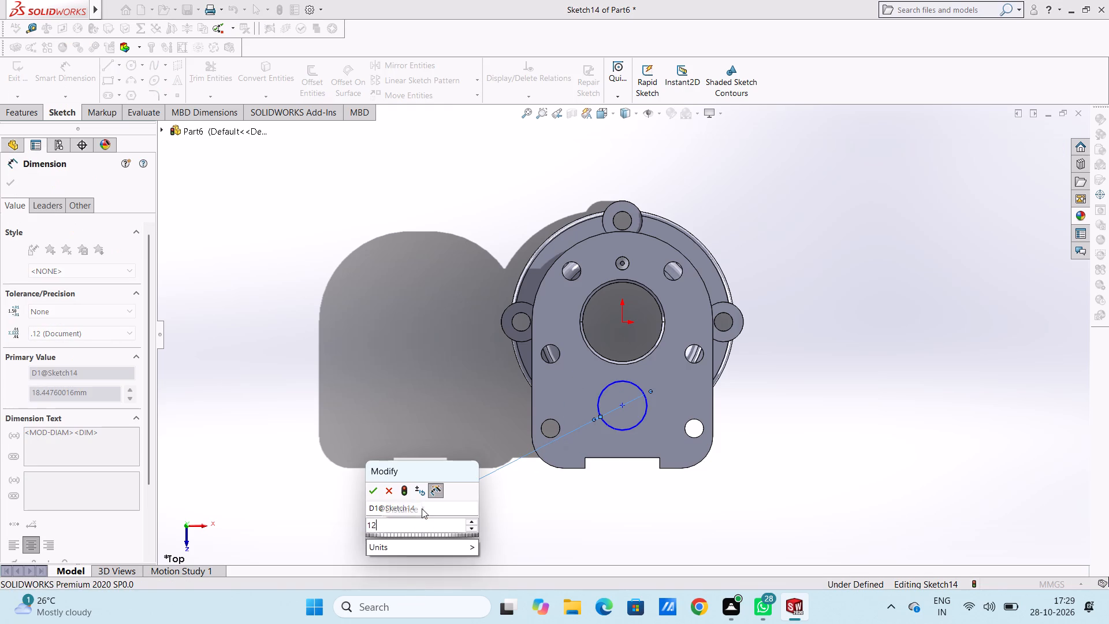
pyautogui.click(421, 370)
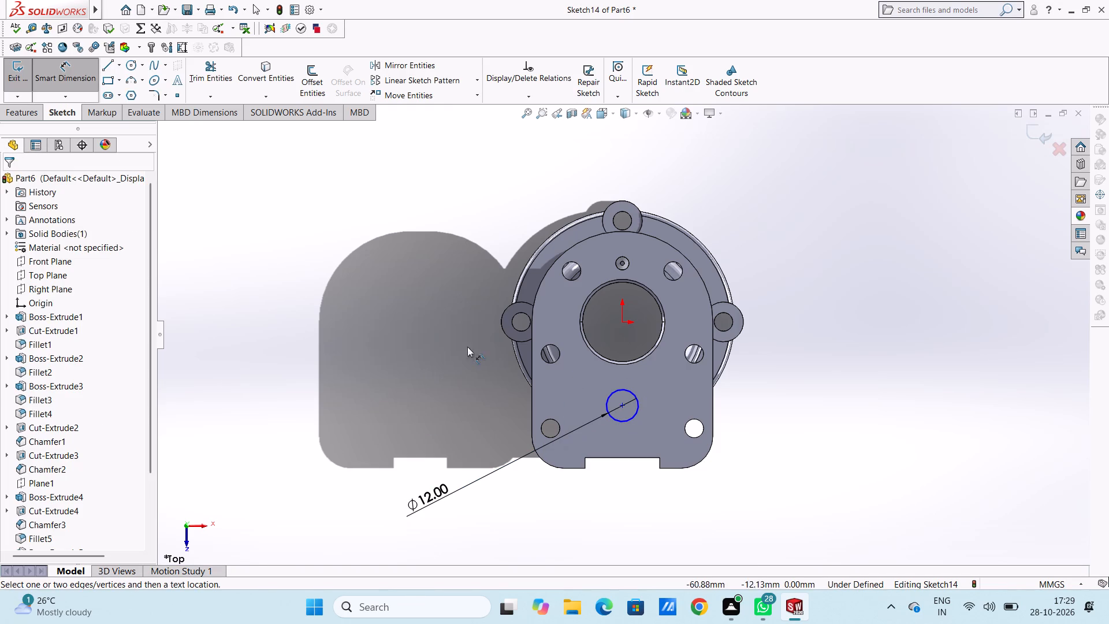
pyautogui.click(622, 322)
pyautogui.click(622, 405)
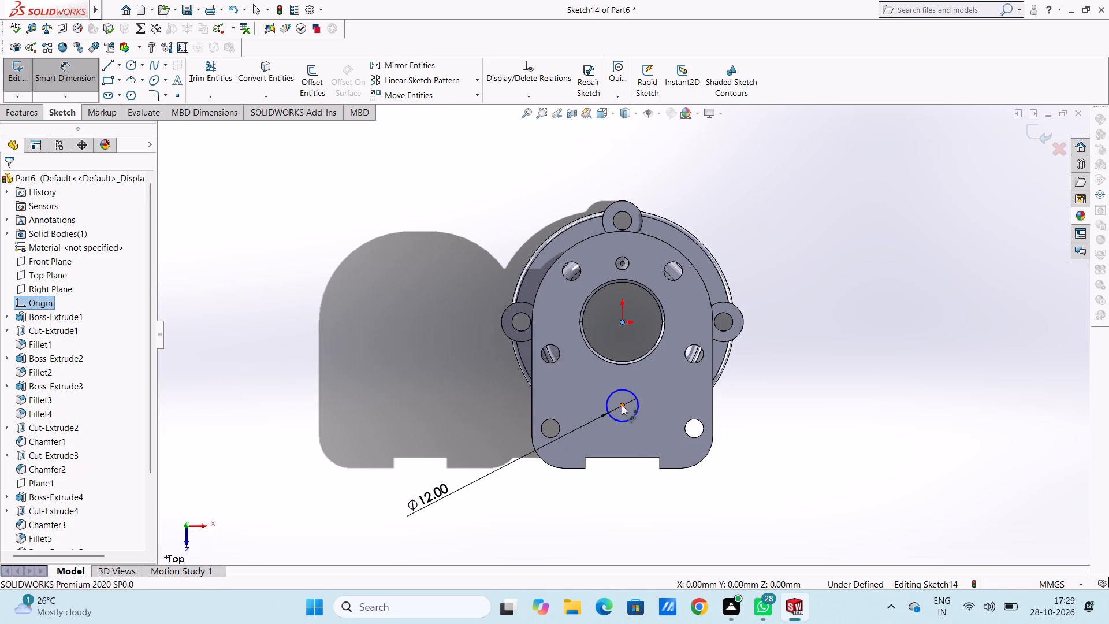
pyautogui.click(944, 410)
pyautogui.write('25')
pyautogui.press('Return')
pyautogui.click(799, 242)
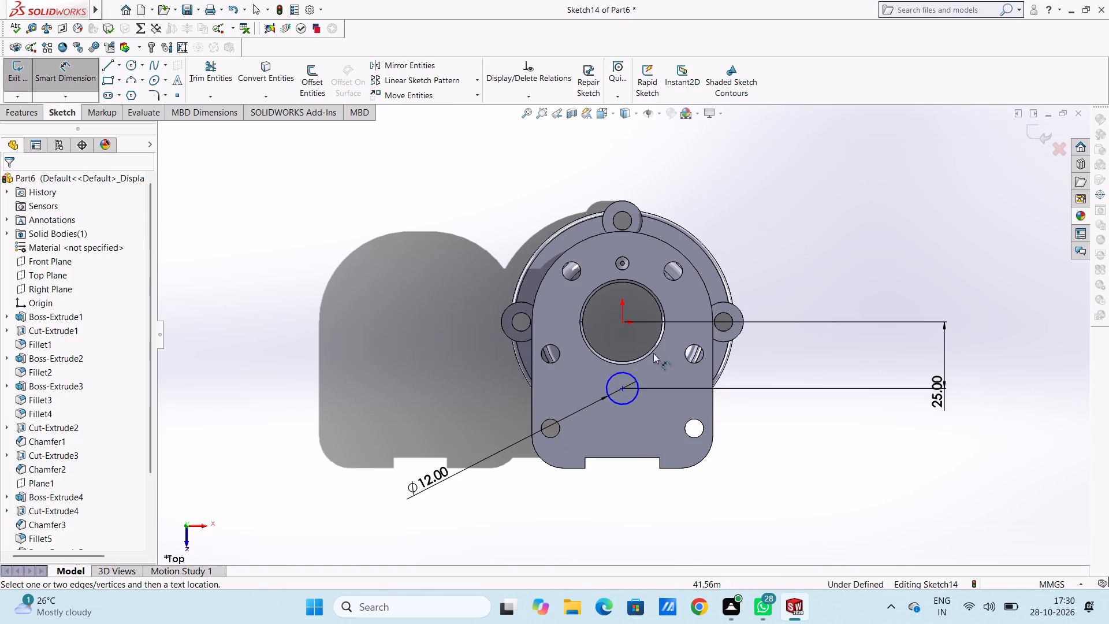
# Add a vertical relation between the origin and the 12 mm circle's centre.
pyautogui.click(76, 78)
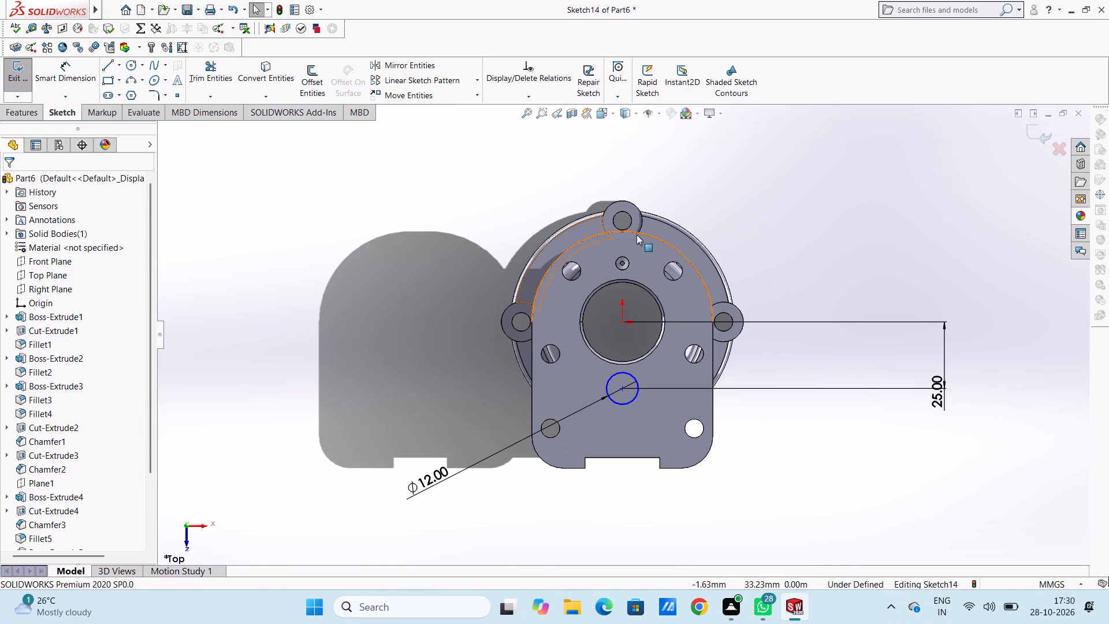
pyautogui.click(621, 323)
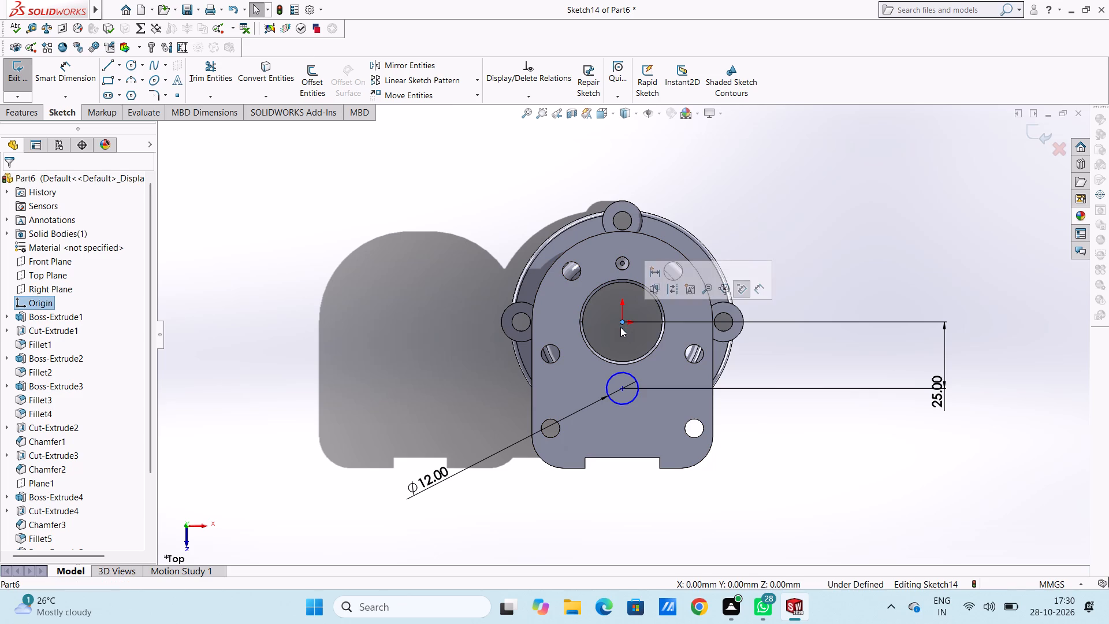
pyautogui.keyDown('ctrl'); pyautogui.click(623, 389); pyautogui.keyUp('ctrl')
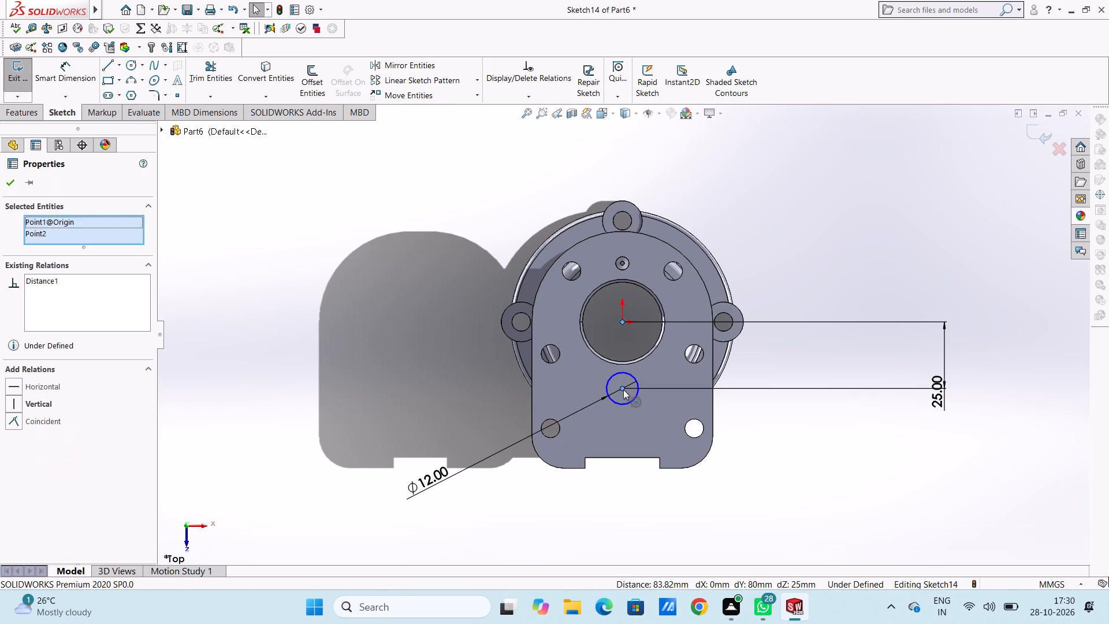
pyautogui.click(14, 402)
pyautogui.click(355, 311)
# Cut-extrude the 12 mm circle blind, 40 mm deep from the flange's top face into the side block.
pyautogui.moveTo(417, 348); pyautogui.dragTo(344, 255, button='middle')
pyautogui.moveTo(343, 348); pyautogui.dragTo(304, 328, button='middle')
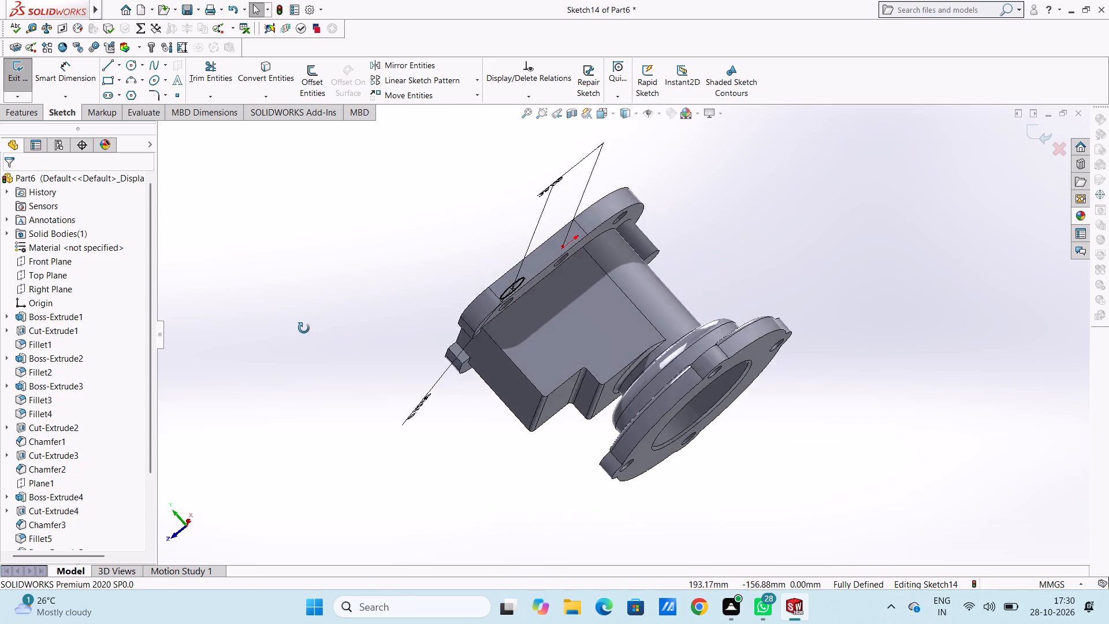
pyautogui.moveTo(304, 328); pyautogui.dragTo(308, 374, button='middle')
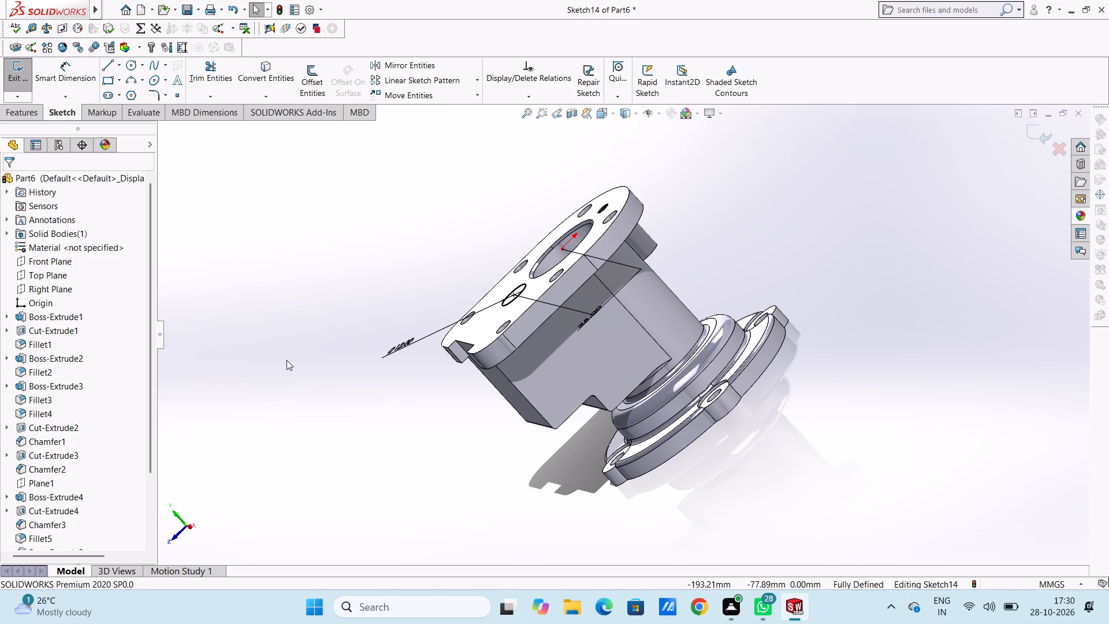
pyautogui.click(28, 111)
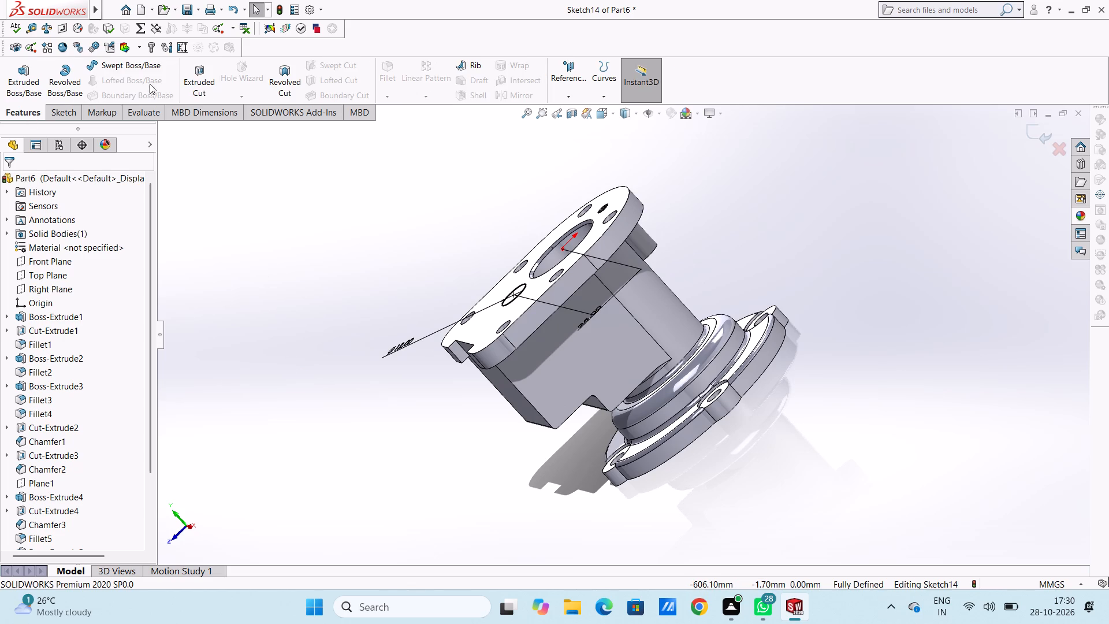
pyautogui.click(200, 80)
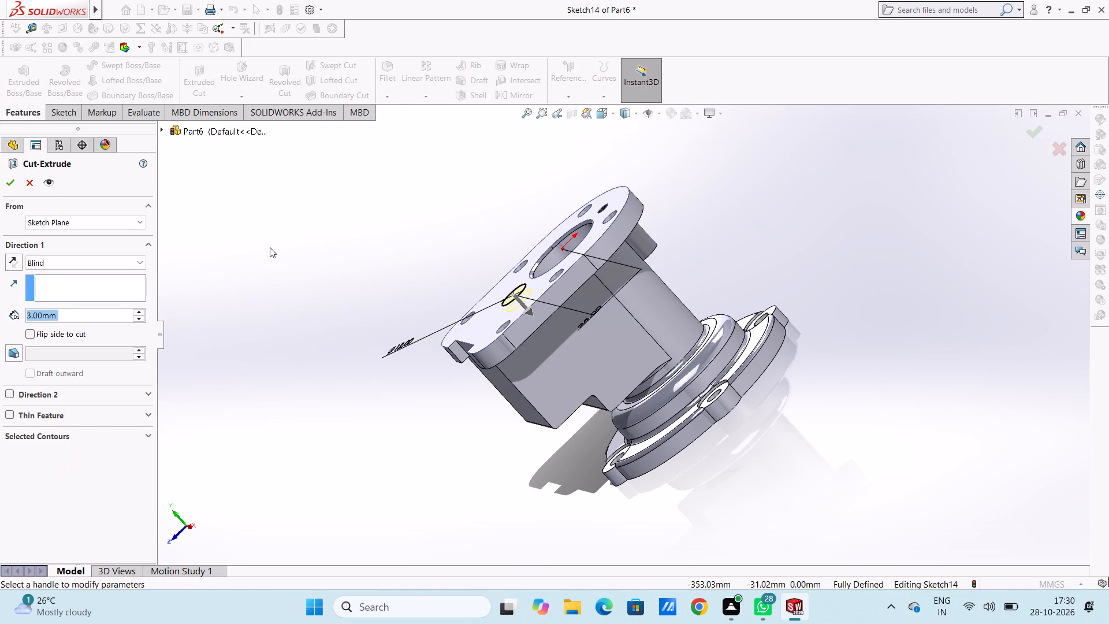
pyautogui.write('40')
pyautogui.press('Return')
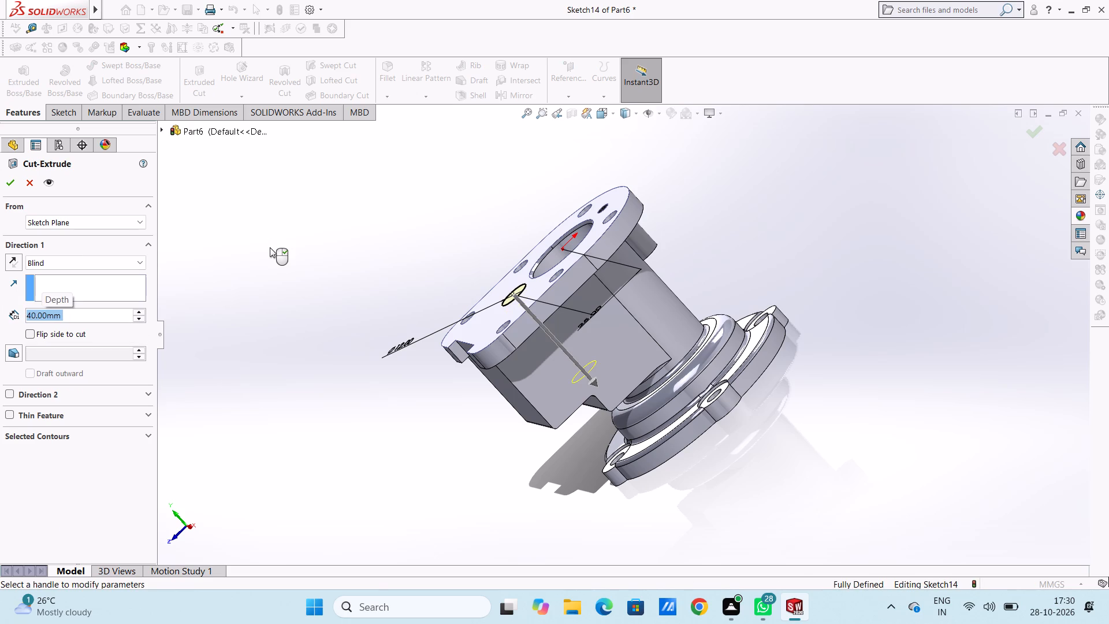
pyautogui.click(14, 180)
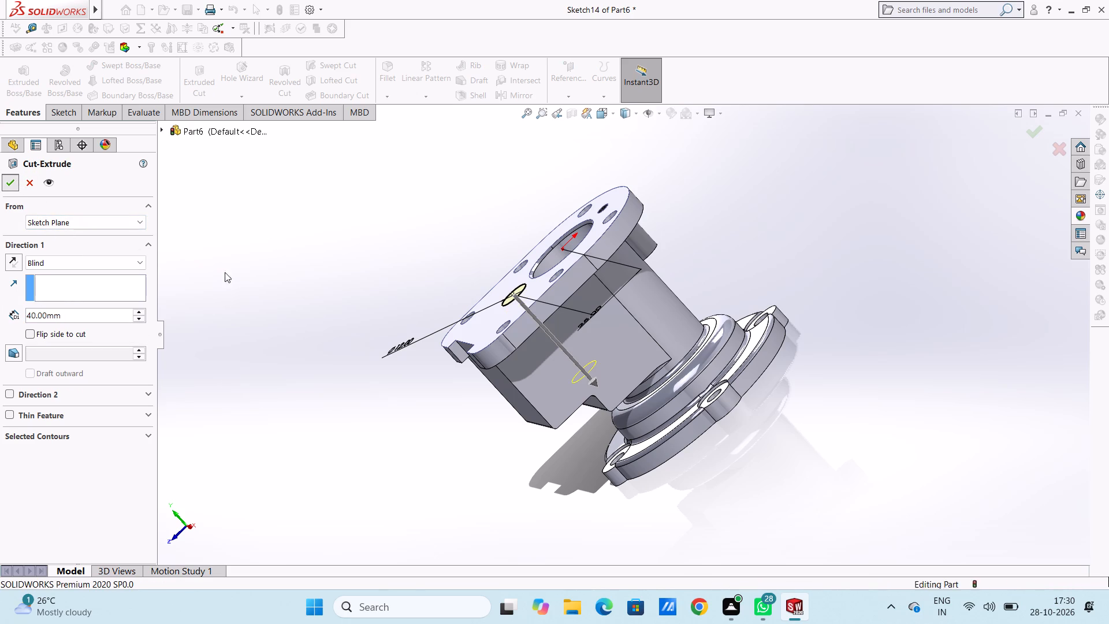
# Start a cut-extrude from the existing 12 mm circle sketch, using the blind hole's bottom face as the start surface.
pyautogui.click(233, 274)
pyautogui.moveTo(289, 335); pyautogui.dragTo(327, 433, button='middle')
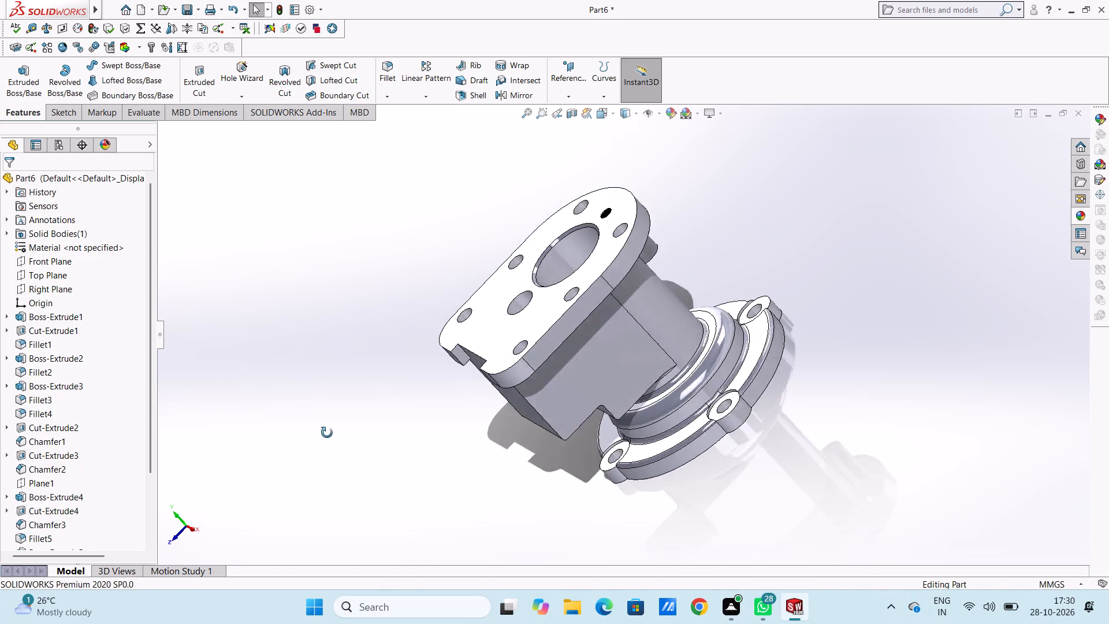
pyautogui.moveTo(327, 433); pyautogui.dragTo(331, 460, button='middle')
pyautogui.scroll(-1, 570, 416)
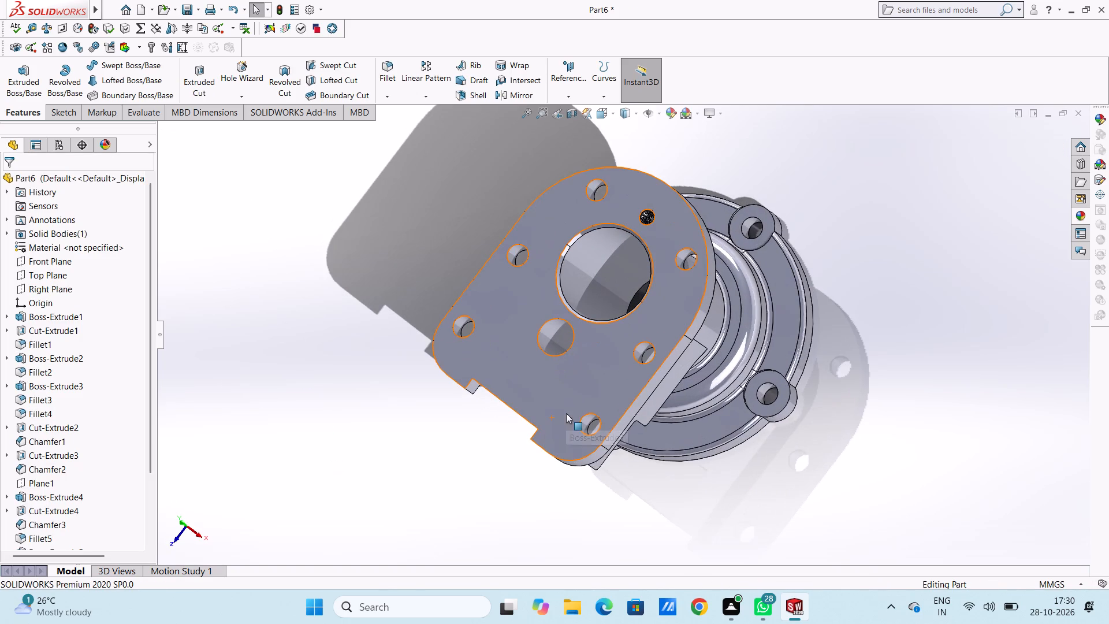
pyautogui.scroll(-5, 140, 424)
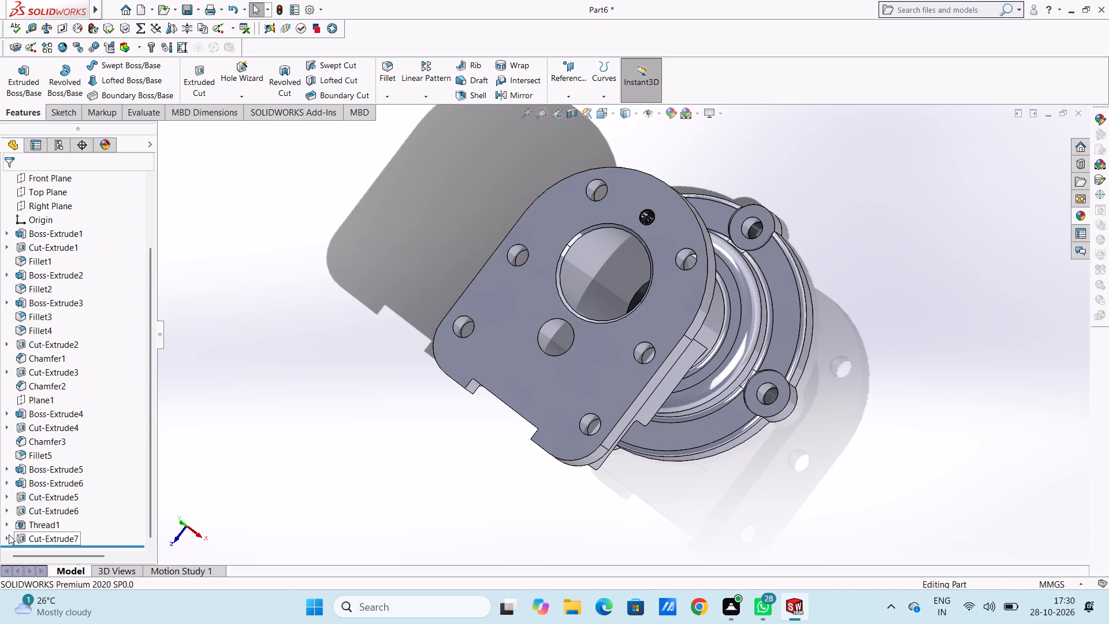
pyautogui.click(9, 534)
pyautogui.click(59, 540)
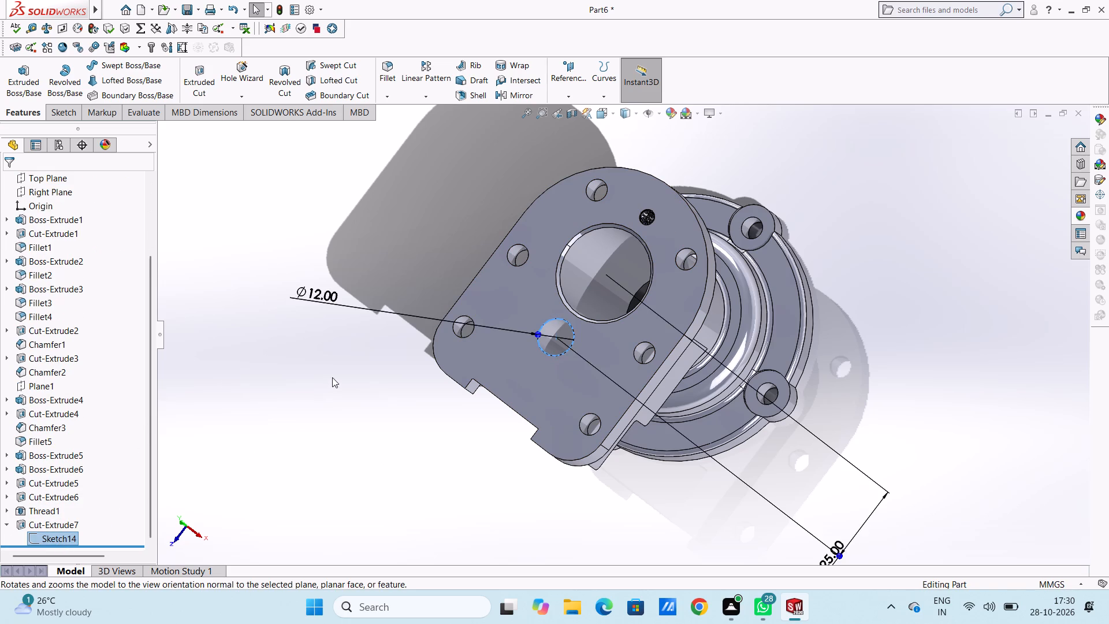
pyautogui.scroll(-3, 332, 377)
pyautogui.click(200, 78)
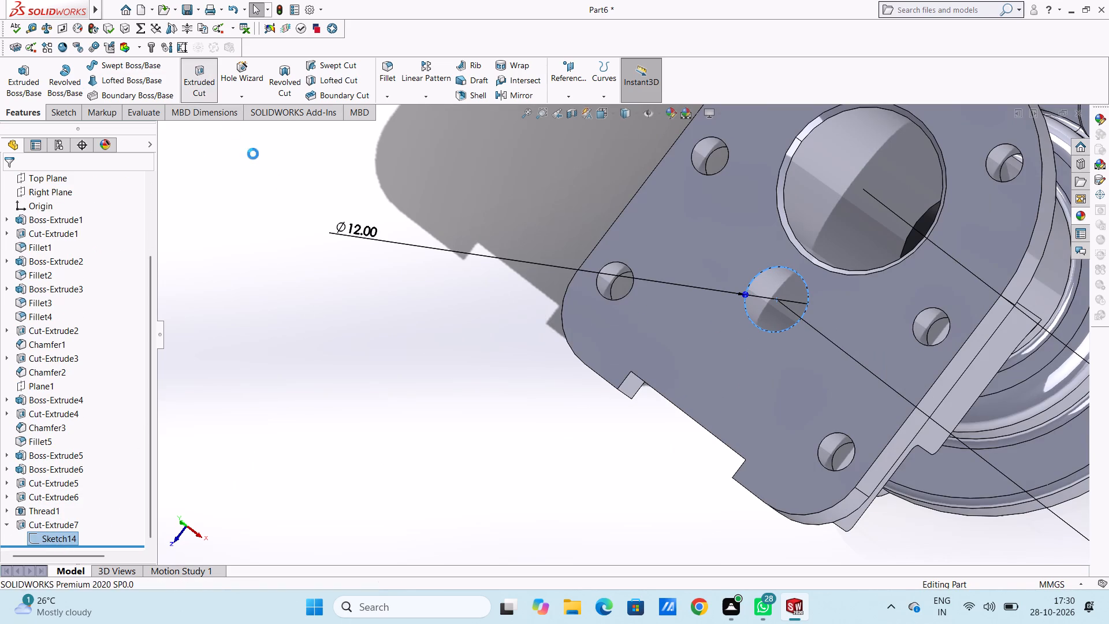
pyautogui.scroll(3, 333, 232)
pyautogui.scroll(3, 383, 298)
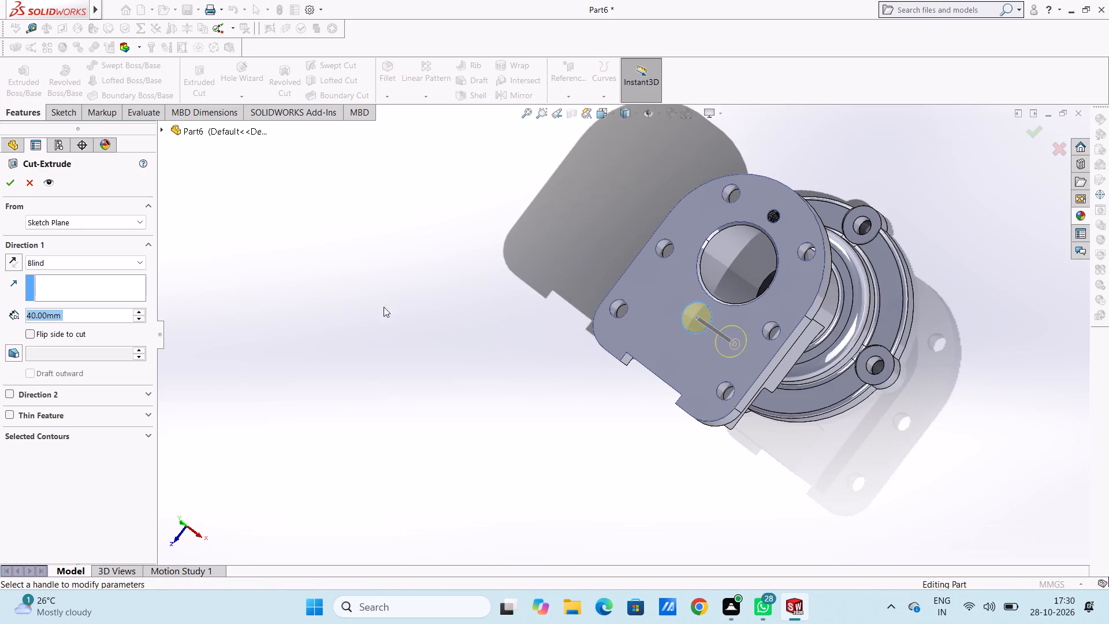
pyautogui.click(100, 221)
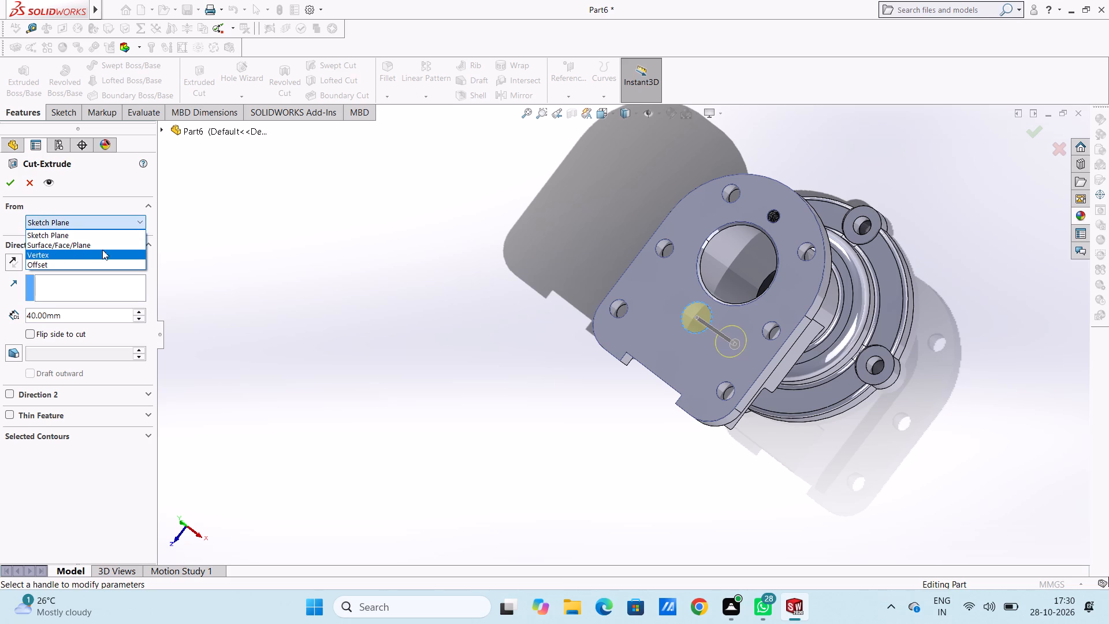
pyautogui.click(102, 248)
pyautogui.scroll(-4, 736, 329)
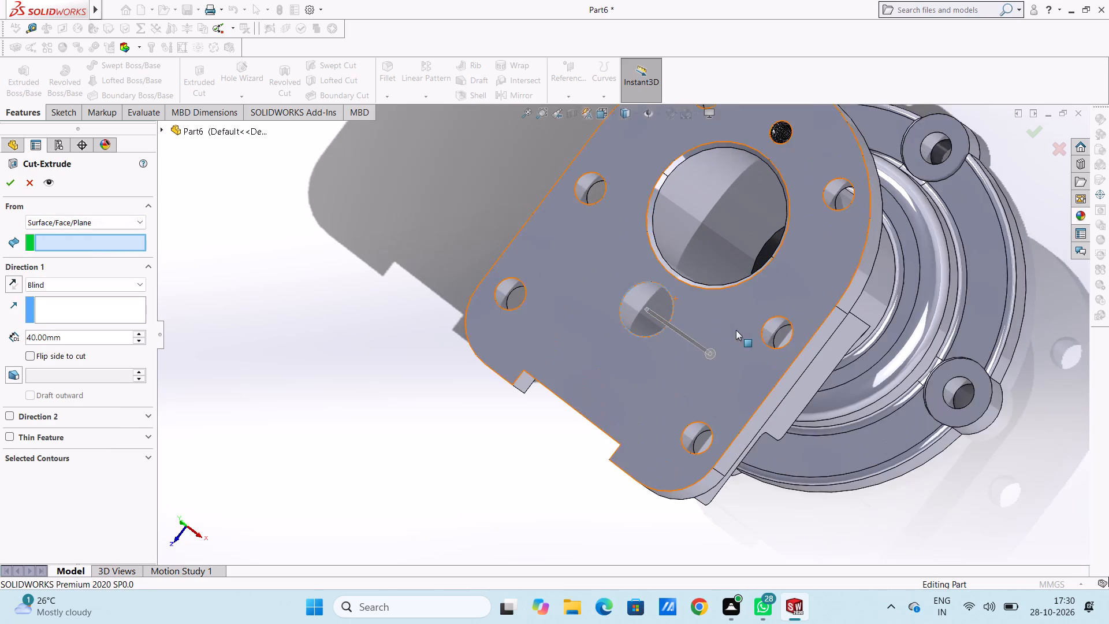
pyautogui.moveTo(739, 332); pyautogui.dragTo(759, 395, button='middle')
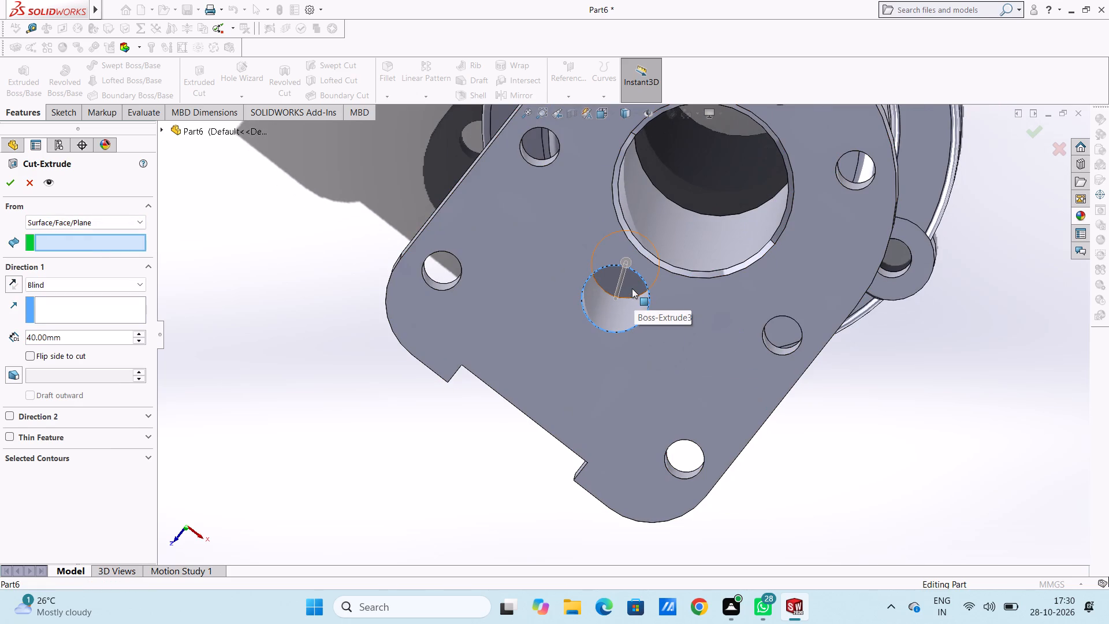
pyautogui.click(632, 288)
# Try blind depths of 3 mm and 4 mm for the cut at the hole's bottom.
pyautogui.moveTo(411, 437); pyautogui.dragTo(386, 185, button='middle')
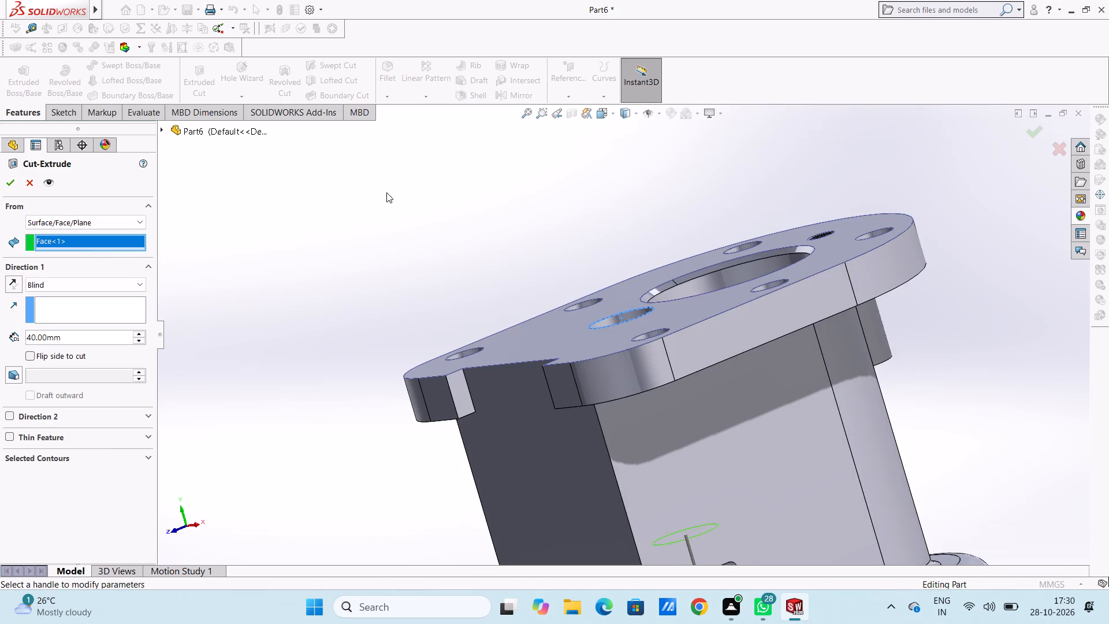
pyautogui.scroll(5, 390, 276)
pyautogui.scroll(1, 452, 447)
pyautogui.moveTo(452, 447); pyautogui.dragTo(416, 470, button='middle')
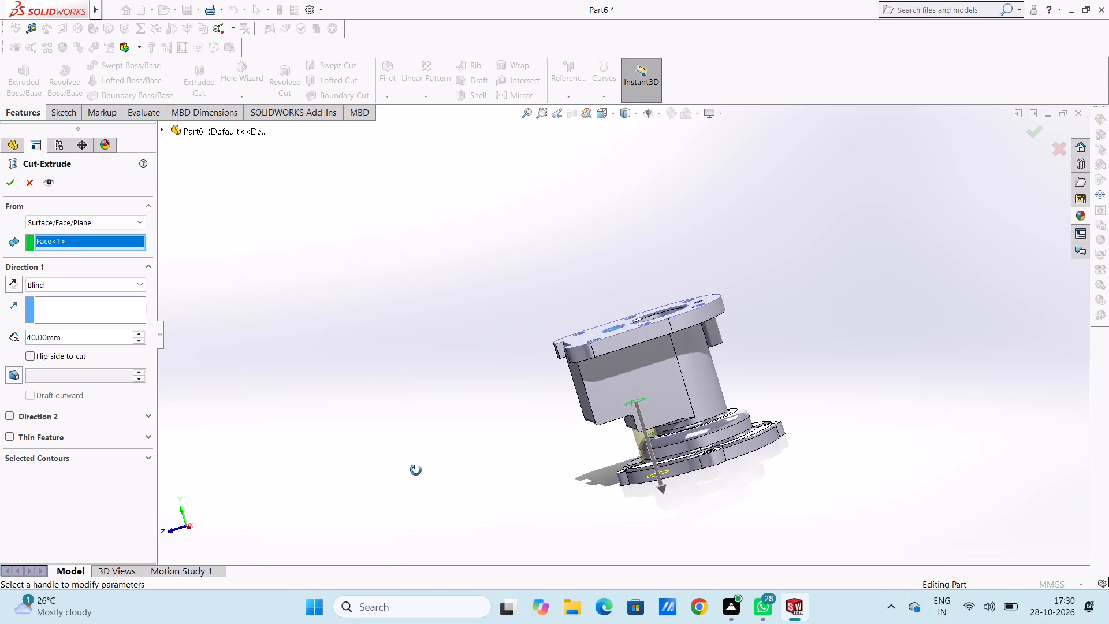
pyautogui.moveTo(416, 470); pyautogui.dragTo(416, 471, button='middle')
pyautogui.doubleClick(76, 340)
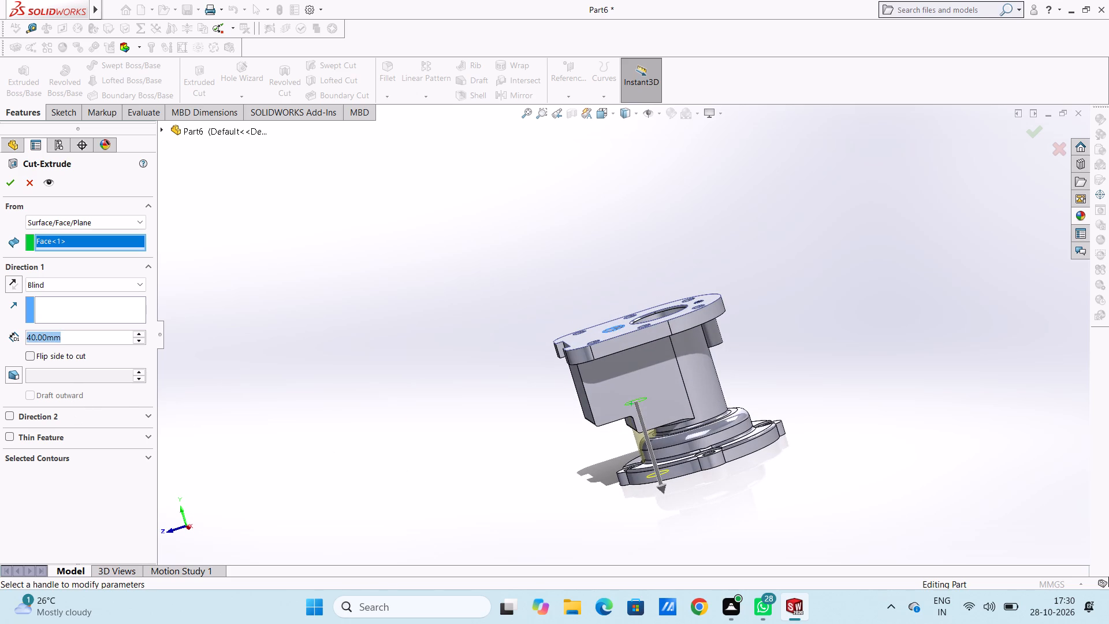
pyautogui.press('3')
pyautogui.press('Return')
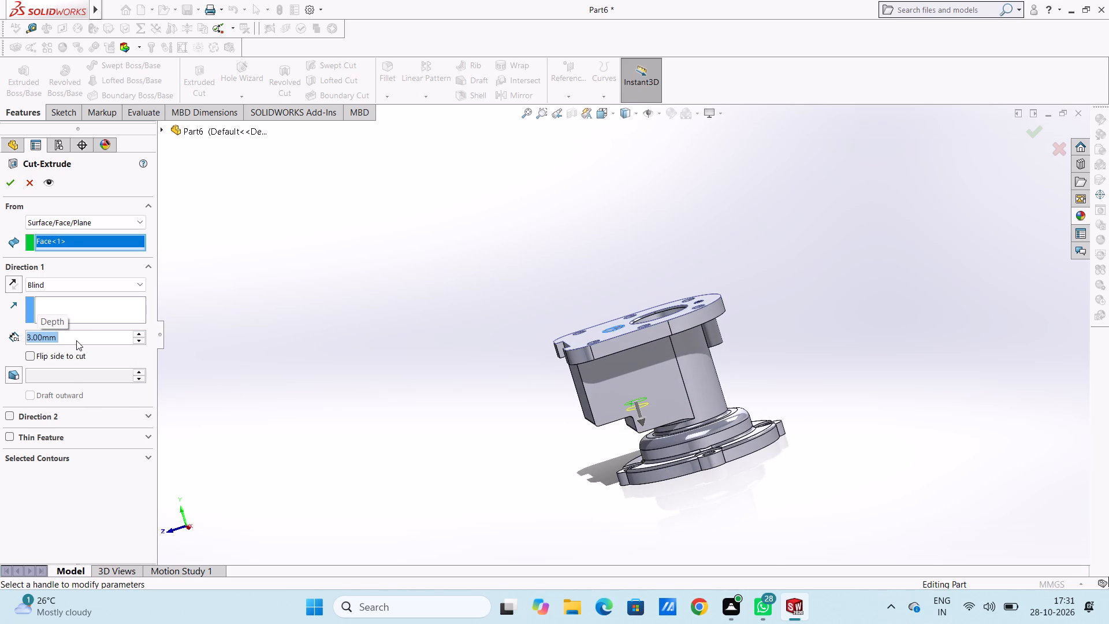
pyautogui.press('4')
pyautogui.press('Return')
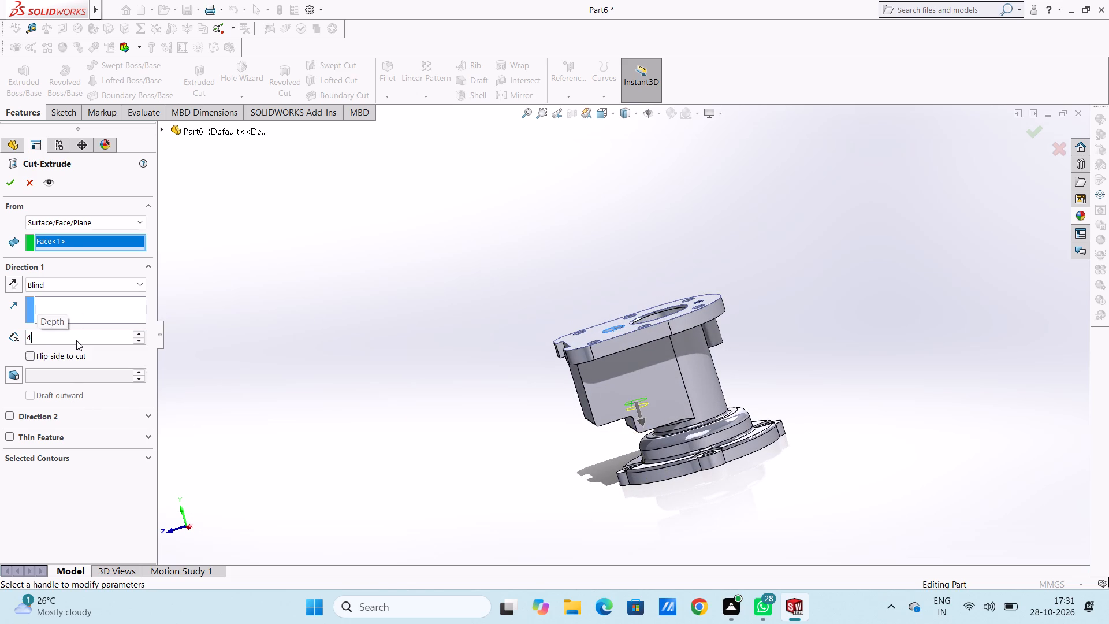
# Turn on draft for the cut, trying an angle of 45° and settling on 90°.
pyautogui.moveTo(455, 386); pyautogui.dragTo(427, 387, button='middle')
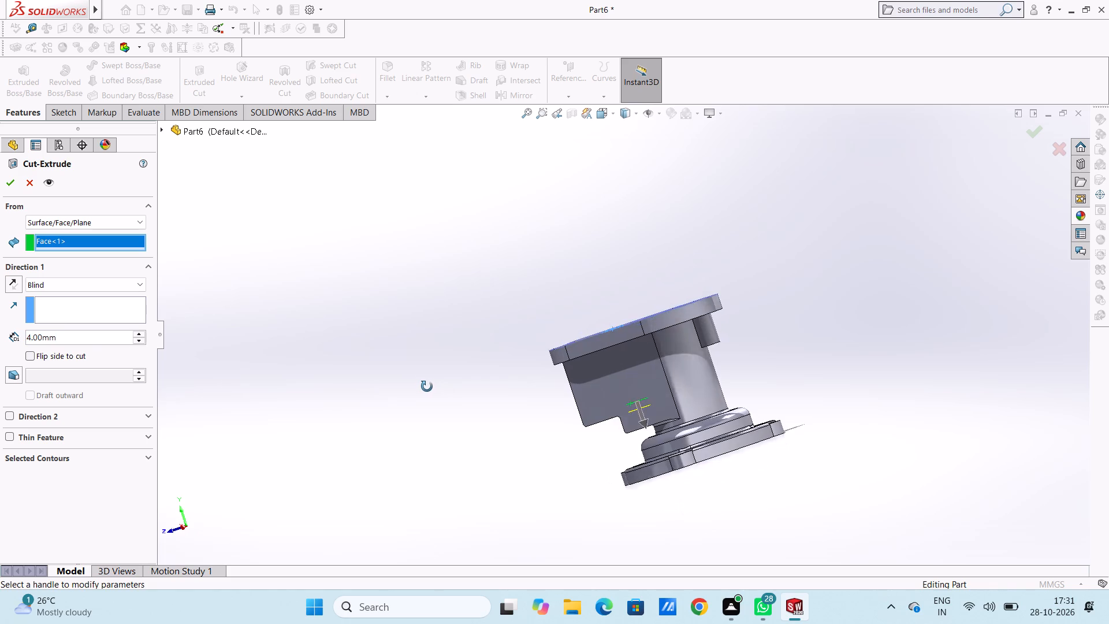
pyautogui.moveTo(427, 387); pyautogui.dragTo(410, 335, button='middle')
pyautogui.scroll(-3, 627, 403)
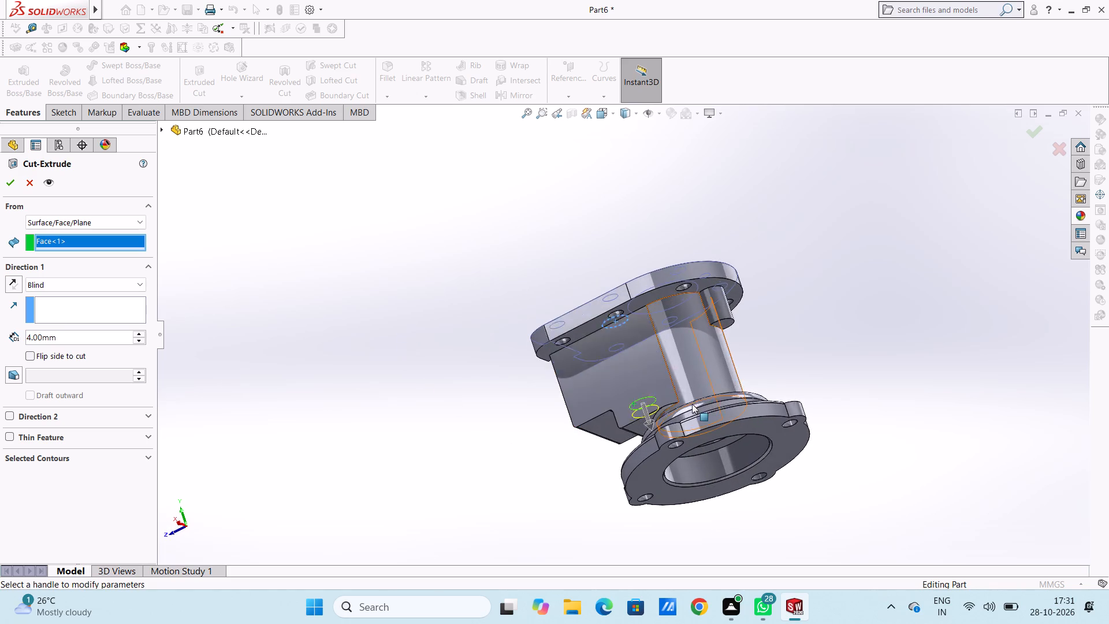
pyautogui.scroll(-2, 692, 404)
pyautogui.scroll(-4, 622, 428)
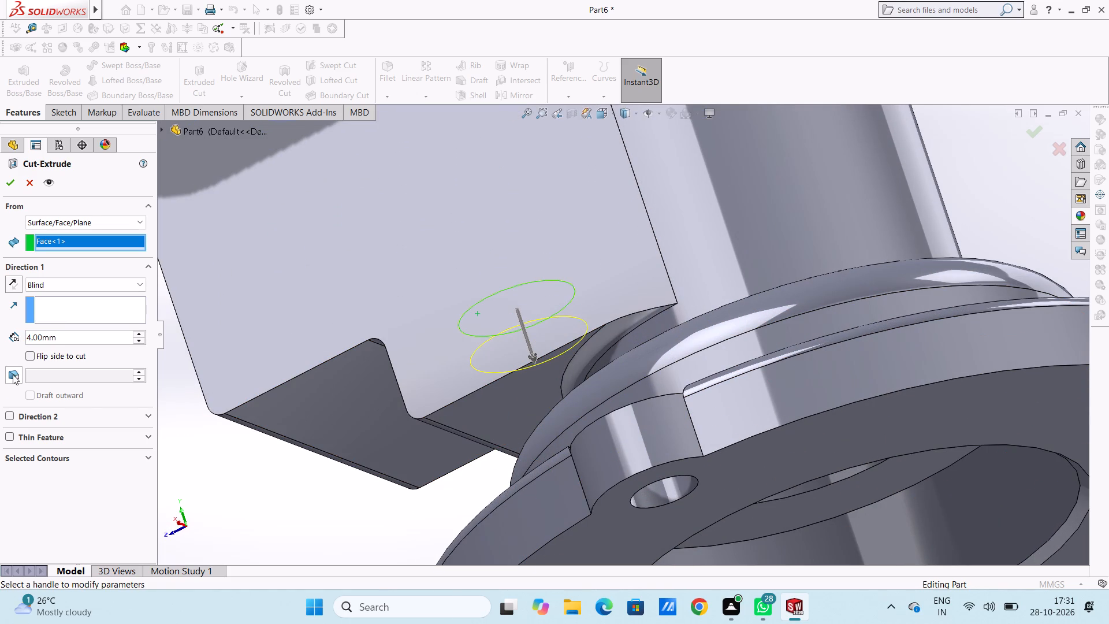
pyautogui.click(12, 373)
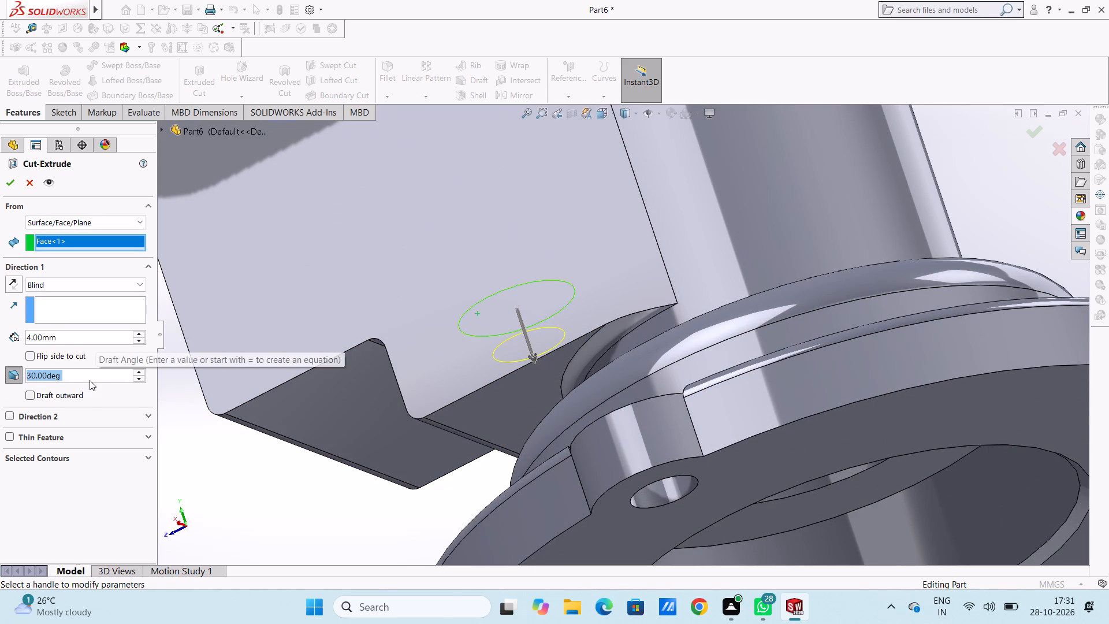
pyautogui.write('45')
pyautogui.press('Return')
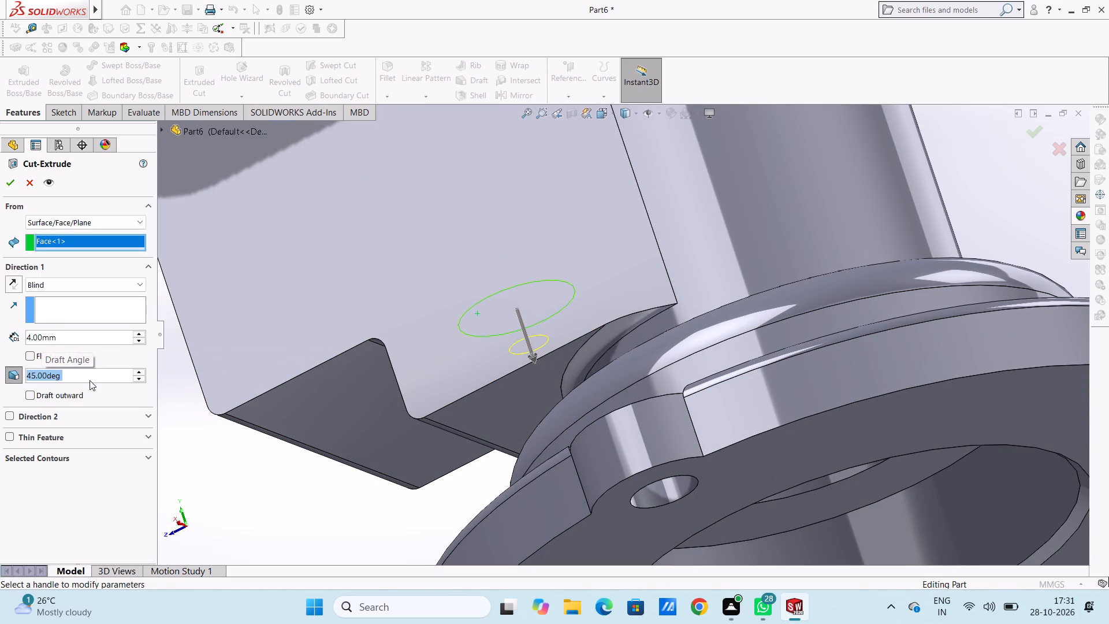
pyautogui.write('90')
pyautogui.press('Return')
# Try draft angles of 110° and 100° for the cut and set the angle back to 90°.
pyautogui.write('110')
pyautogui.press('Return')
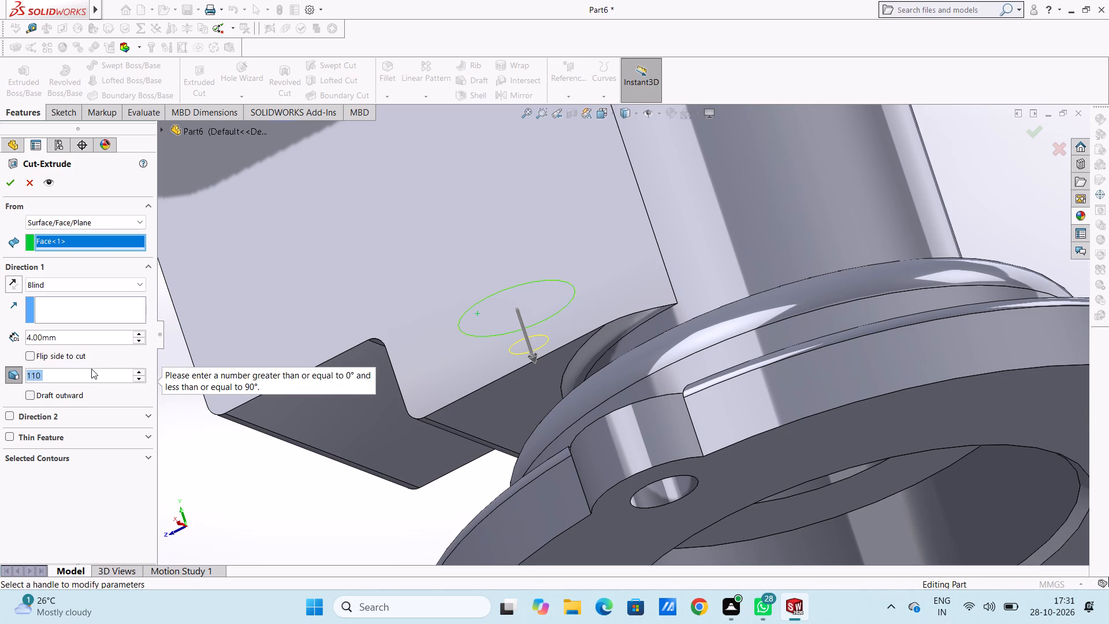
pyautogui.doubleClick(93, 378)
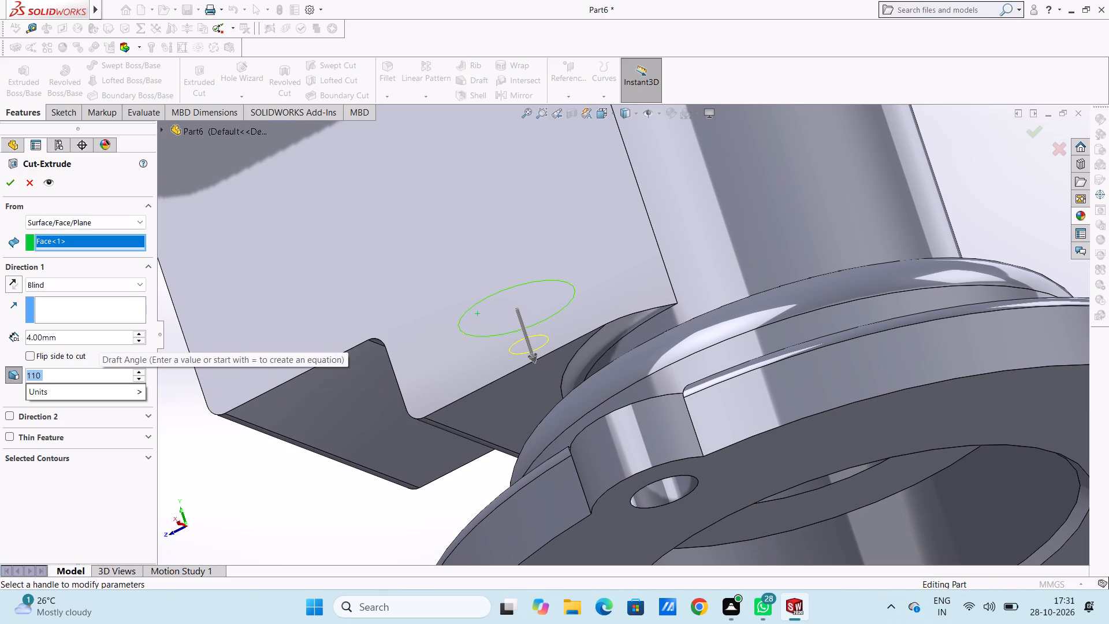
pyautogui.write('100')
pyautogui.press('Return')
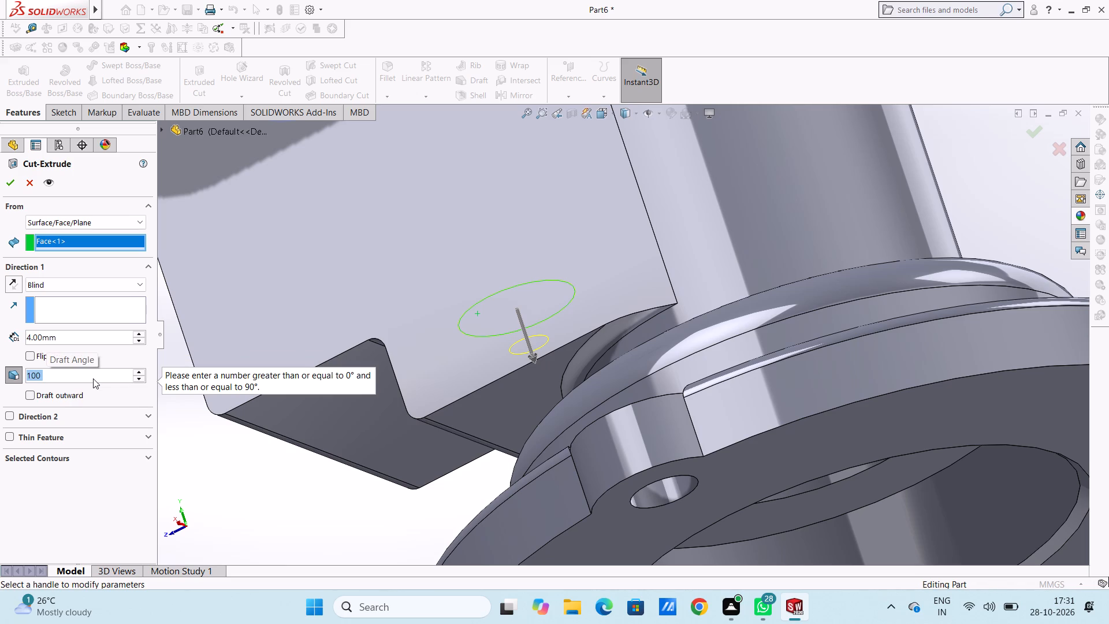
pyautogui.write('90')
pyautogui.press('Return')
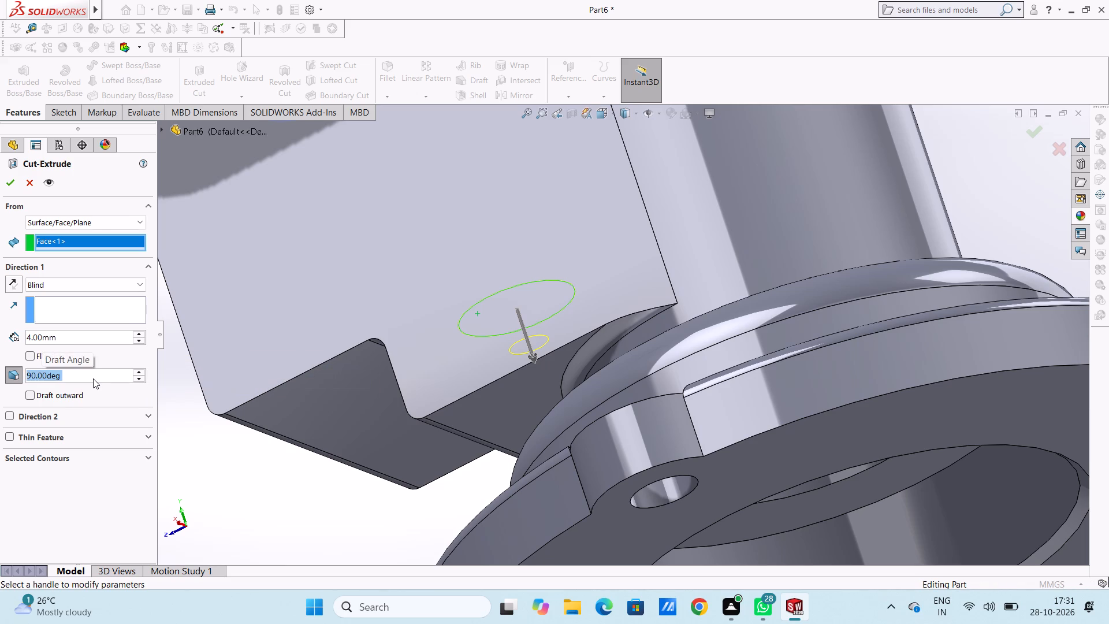
# Try cut depths of 3 mm and 5 mm and settle on a blind depth of 10 mm.
pyautogui.doubleClick(94, 337)
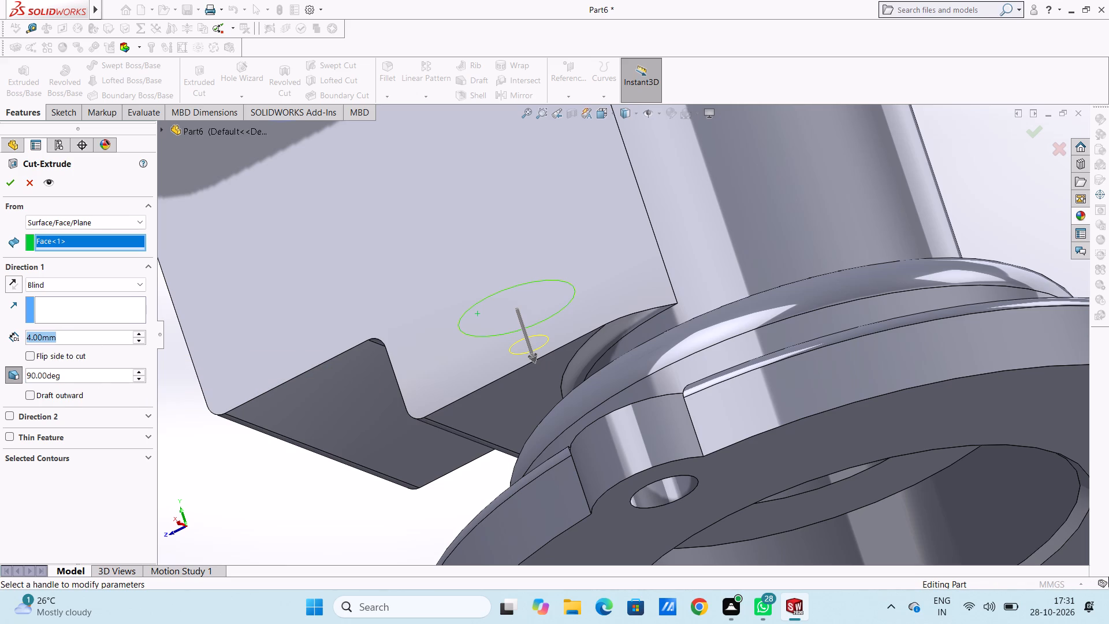
pyautogui.press('3')
pyautogui.press('Return')
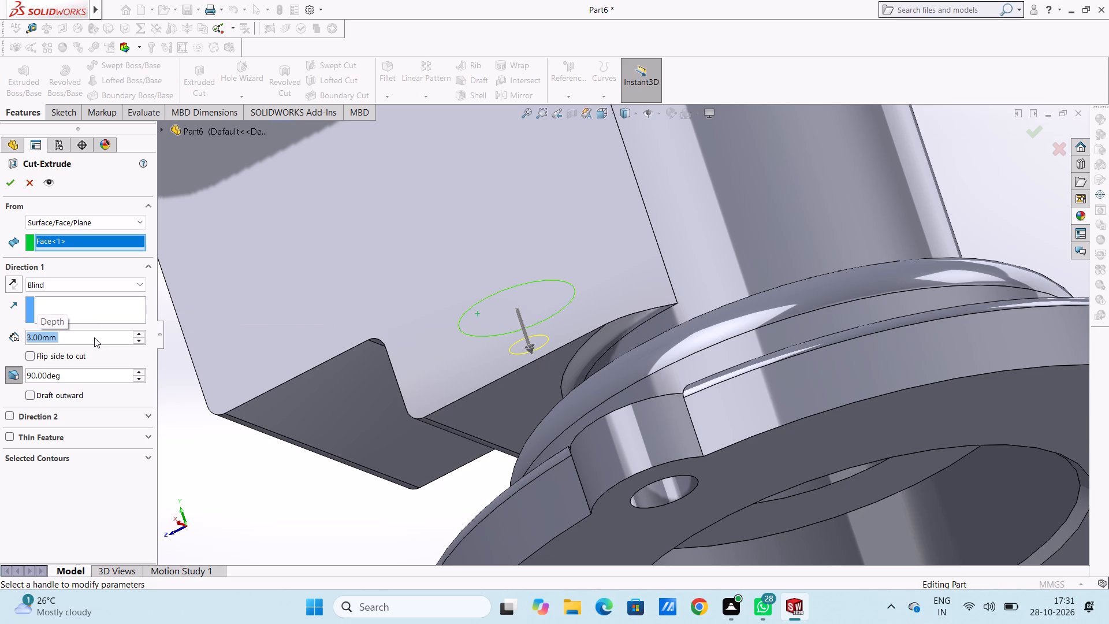
pyautogui.press('5')
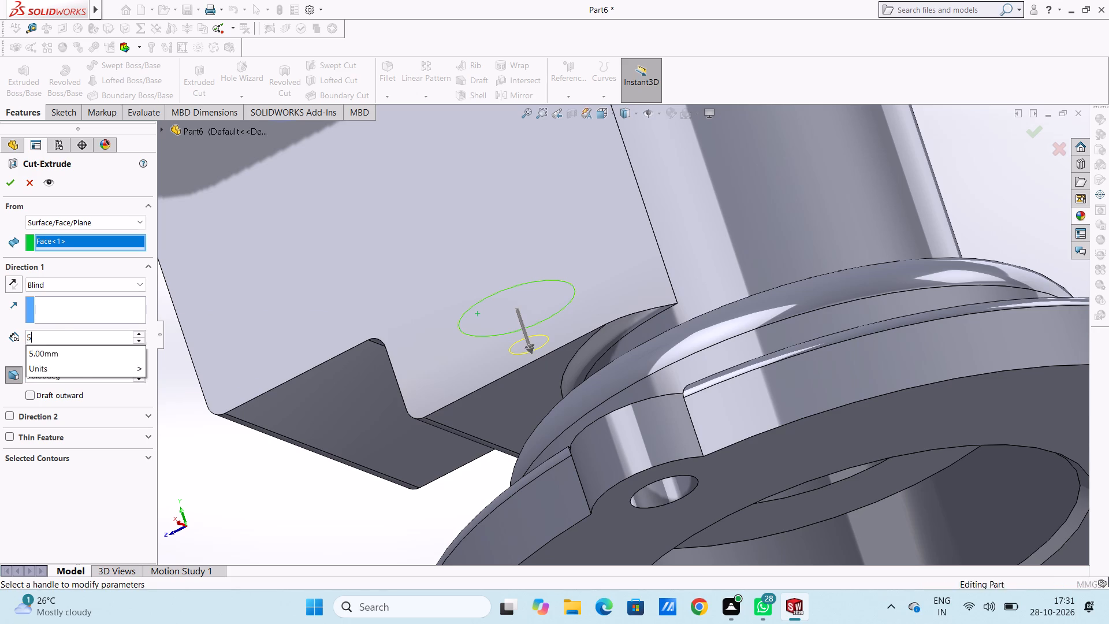
pyautogui.press('Return')
pyautogui.write('10')
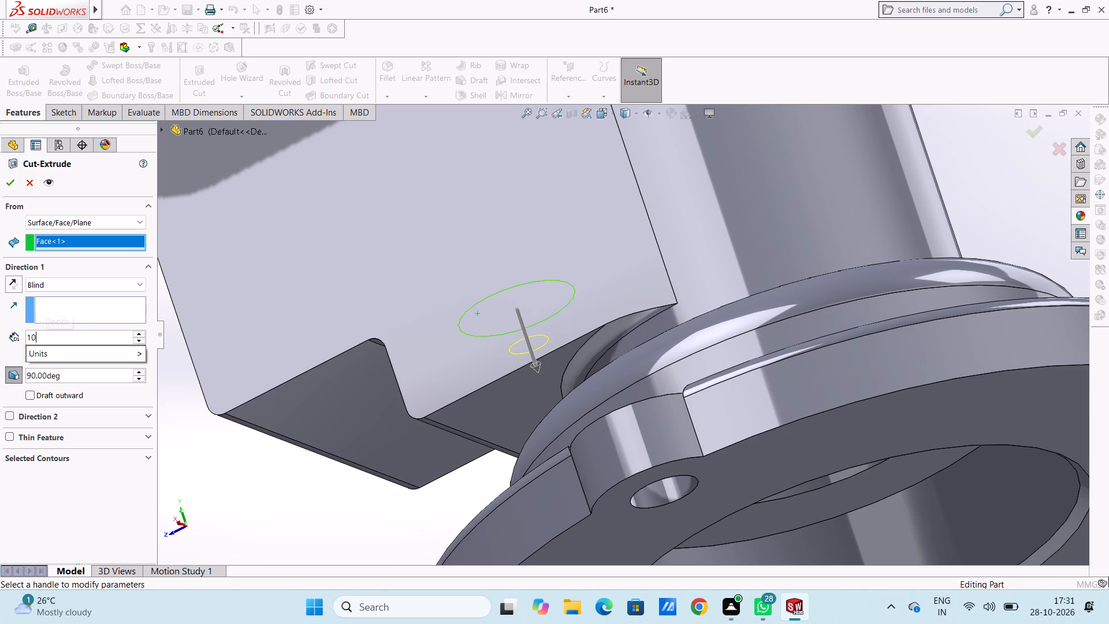
pyautogui.press('Return')
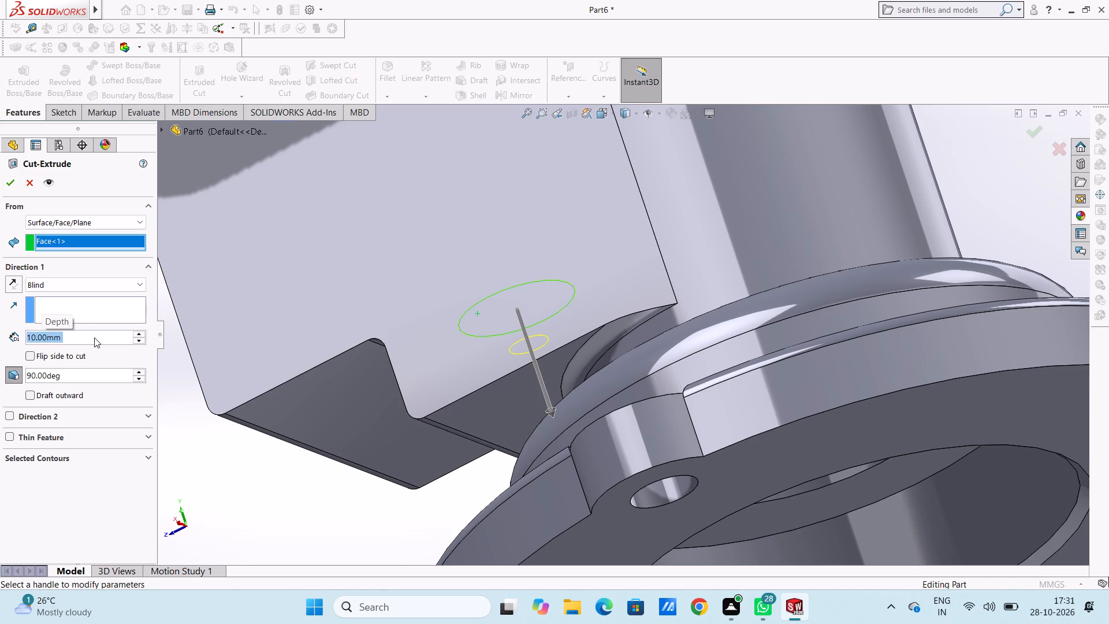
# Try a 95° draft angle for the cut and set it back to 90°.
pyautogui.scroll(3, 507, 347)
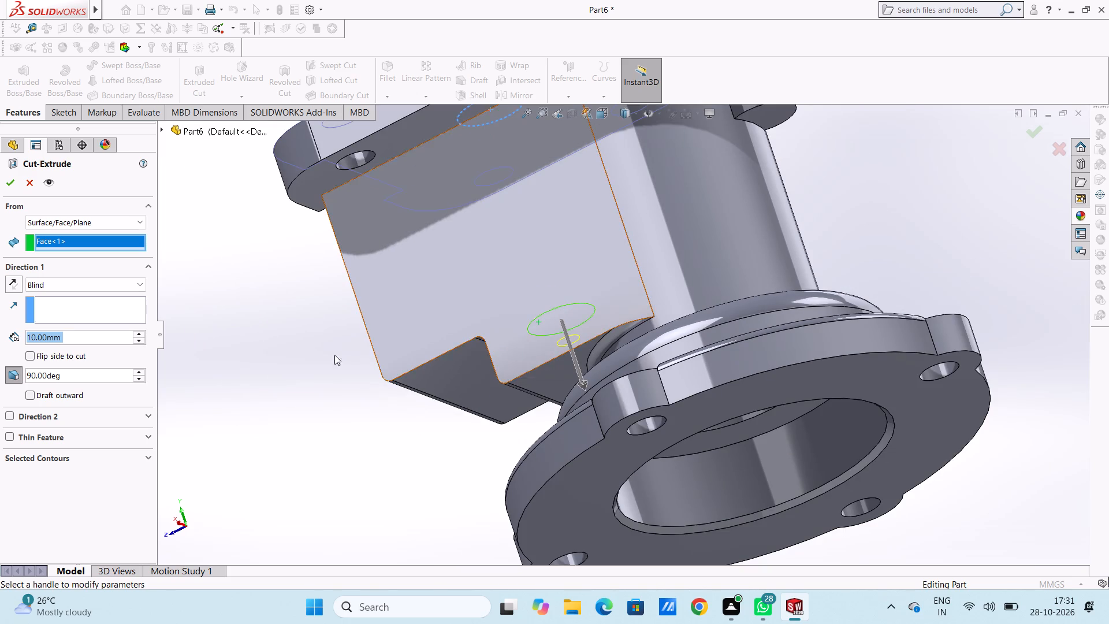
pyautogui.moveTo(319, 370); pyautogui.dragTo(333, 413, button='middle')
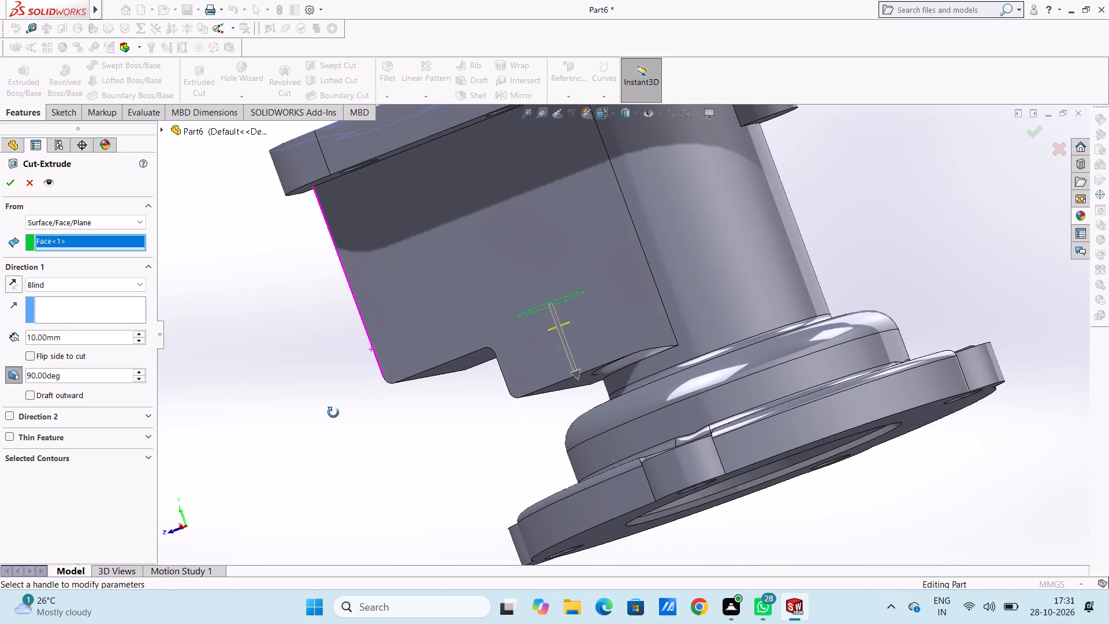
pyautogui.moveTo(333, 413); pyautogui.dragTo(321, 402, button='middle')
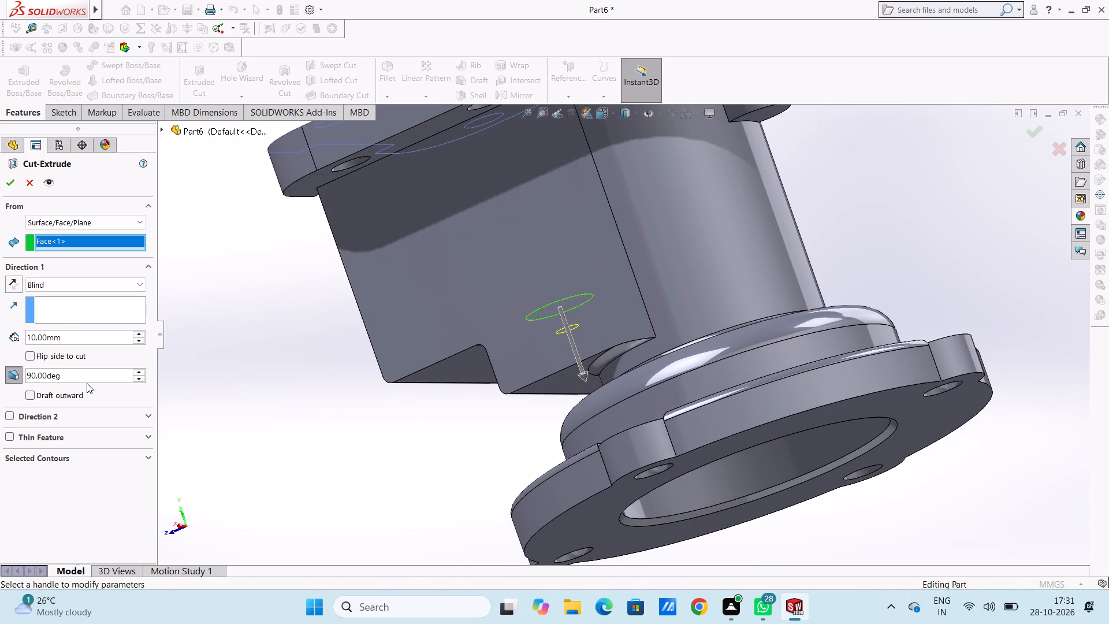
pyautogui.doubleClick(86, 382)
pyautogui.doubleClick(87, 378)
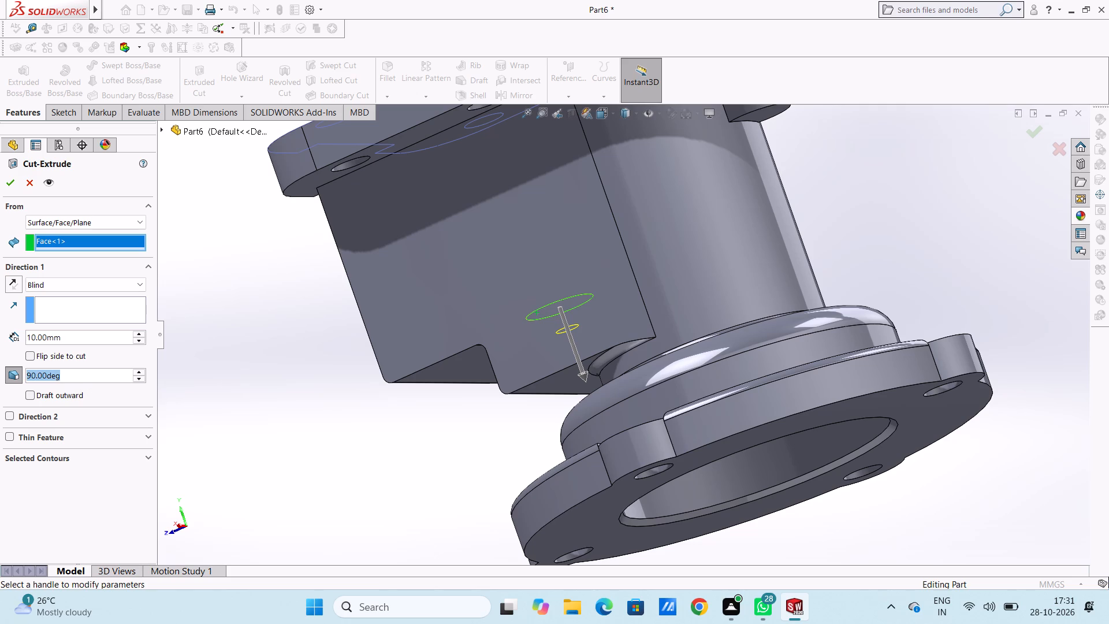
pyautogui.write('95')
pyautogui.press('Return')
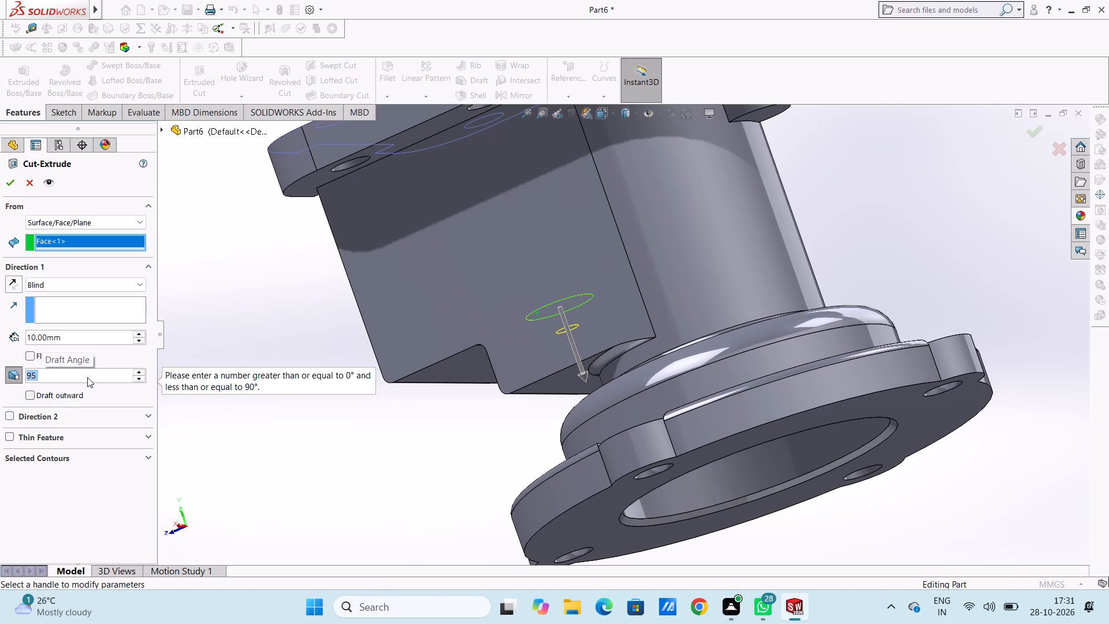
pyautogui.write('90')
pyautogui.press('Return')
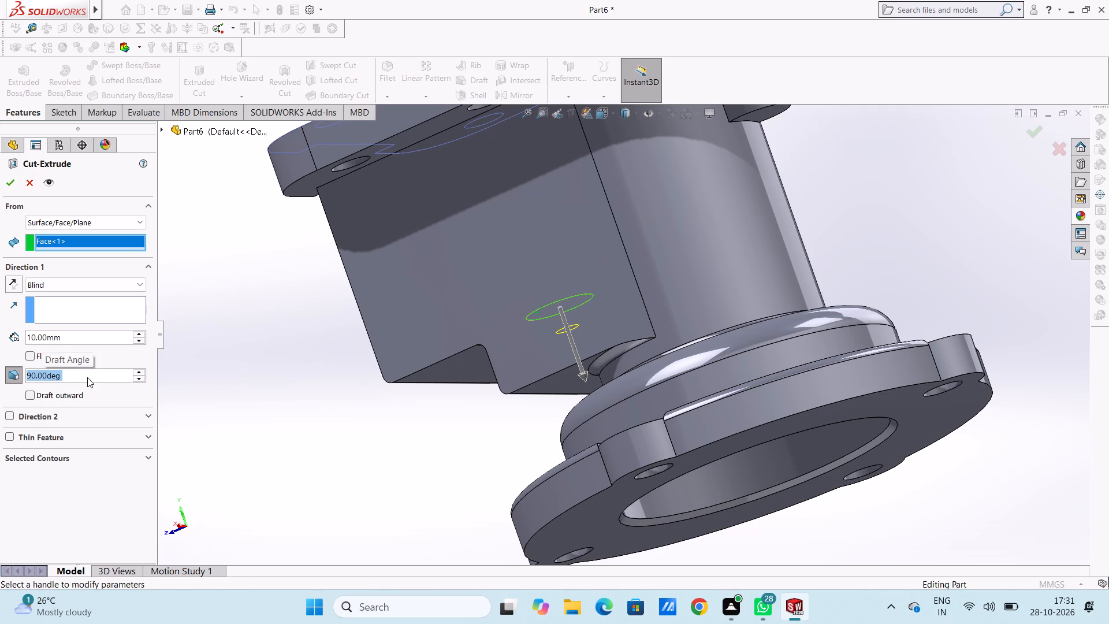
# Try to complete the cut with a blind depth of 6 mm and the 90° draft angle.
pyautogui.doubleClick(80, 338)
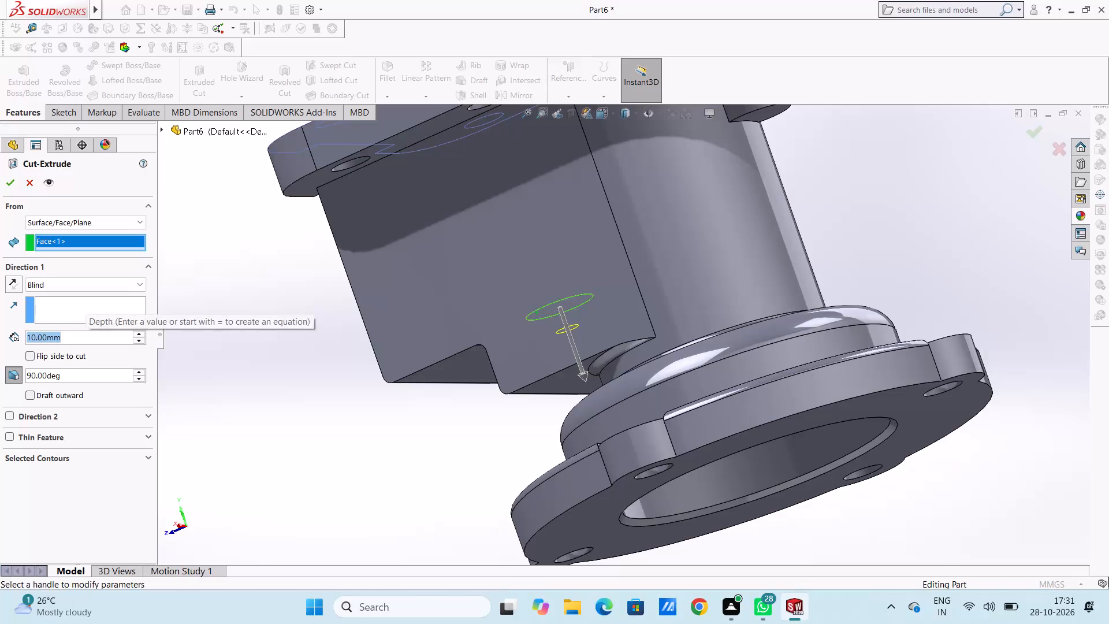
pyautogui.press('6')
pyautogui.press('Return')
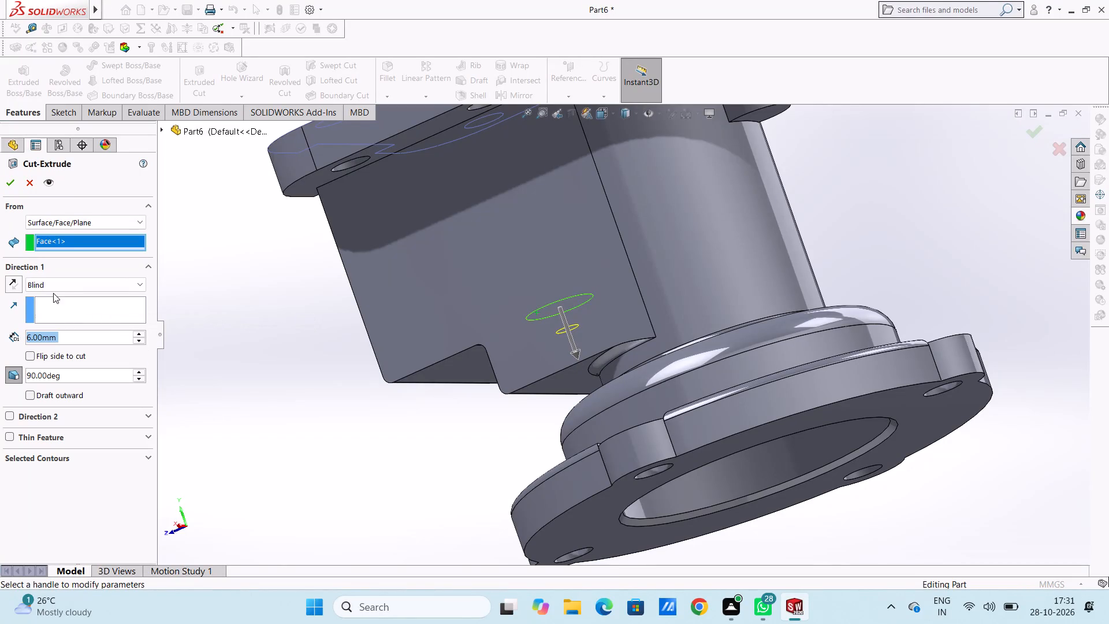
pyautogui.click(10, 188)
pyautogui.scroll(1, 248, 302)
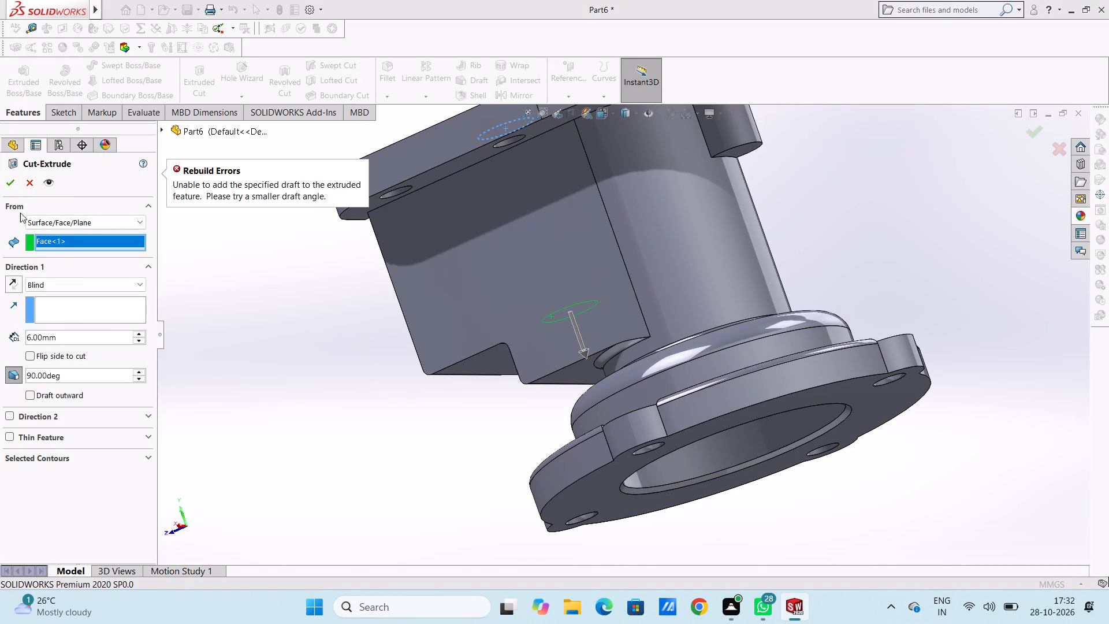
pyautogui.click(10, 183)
# Try a 5 mm cut depth, set the draft angle to 50°, and settle on a blind depth of 4 mm.
pyautogui.doubleClick(79, 341)
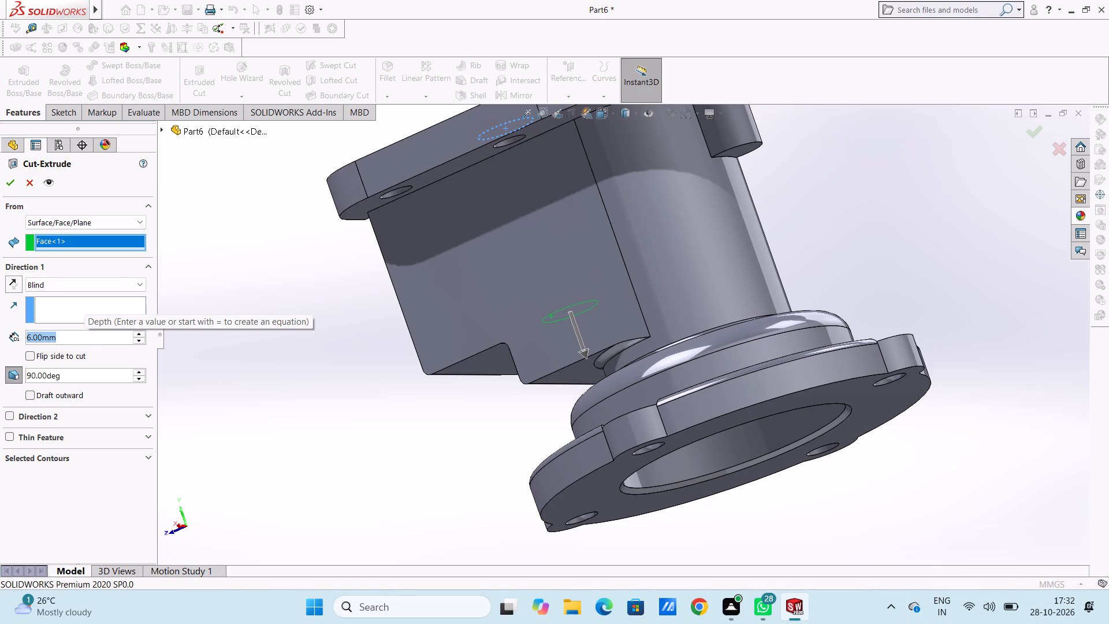
pyautogui.press('5')
pyautogui.press('Return')
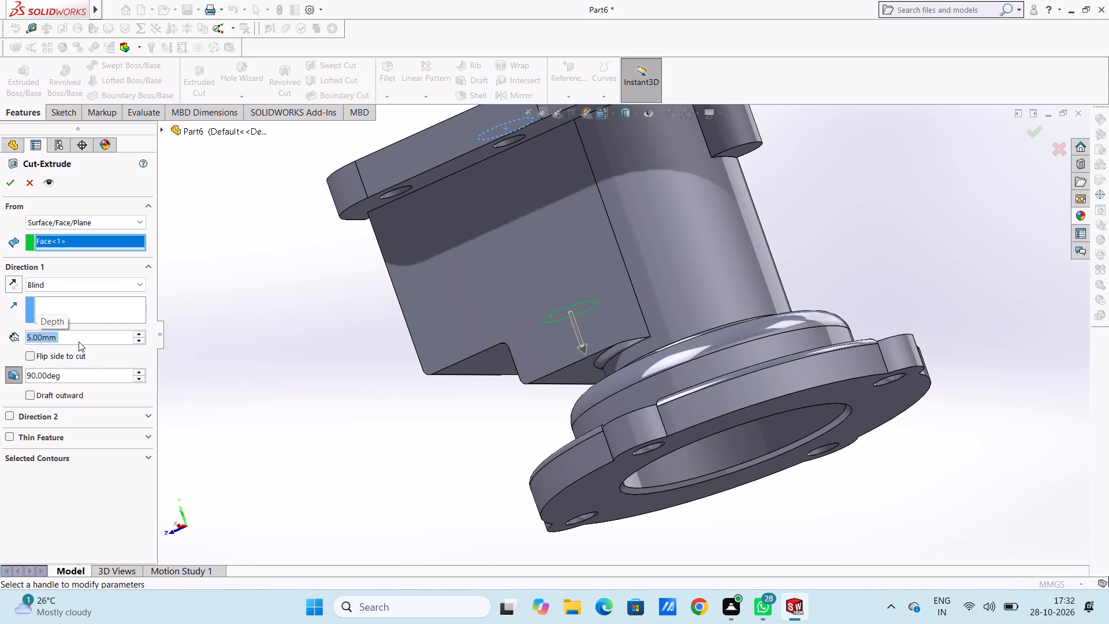
pyautogui.click(11, 377)
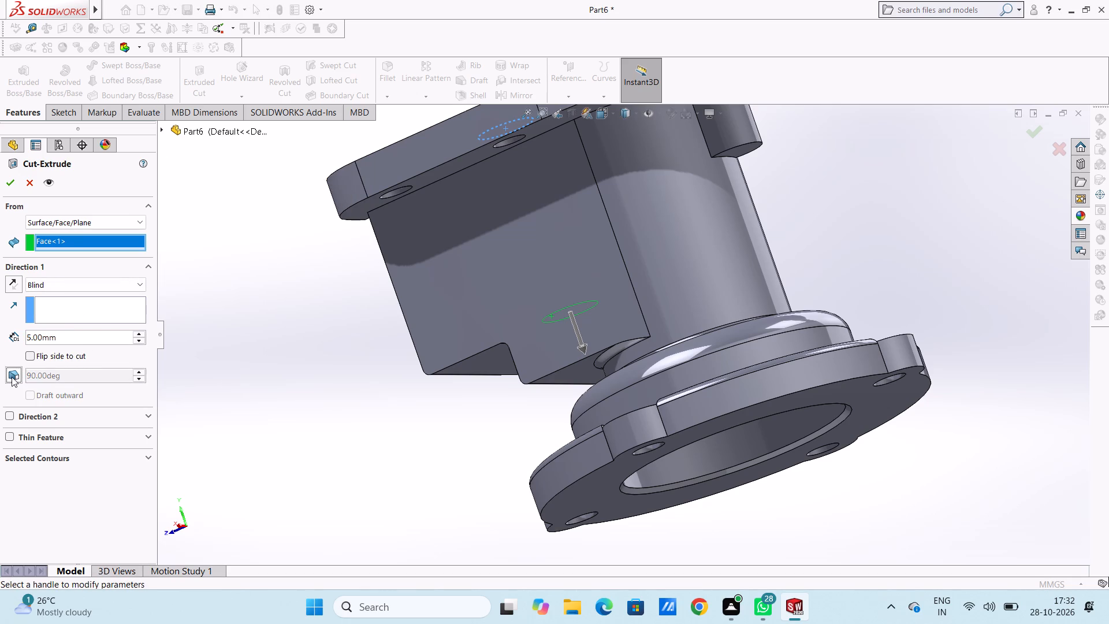
pyautogui.click(12, 376)
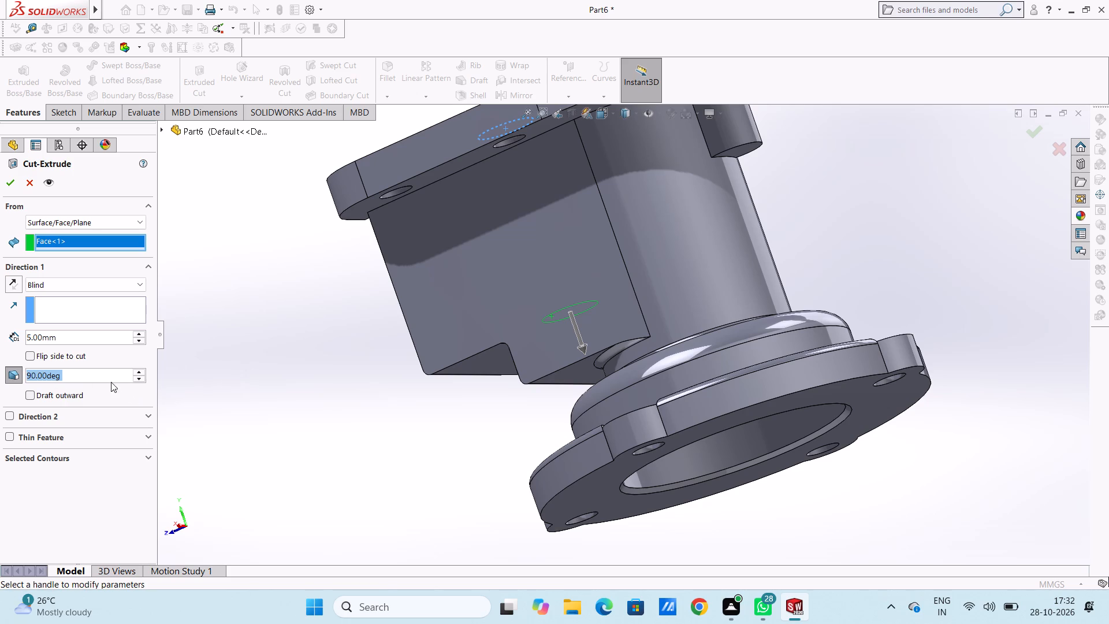
pyautogui.write('50')
pyautogui.press('Return')
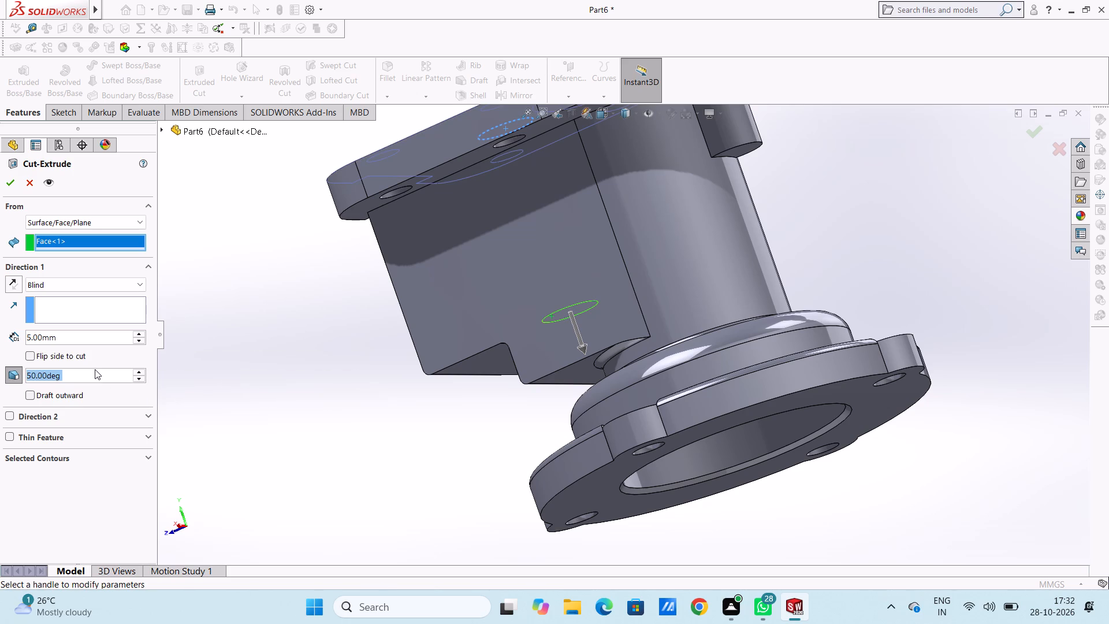
pyautogui.doubleClick(94, 341)
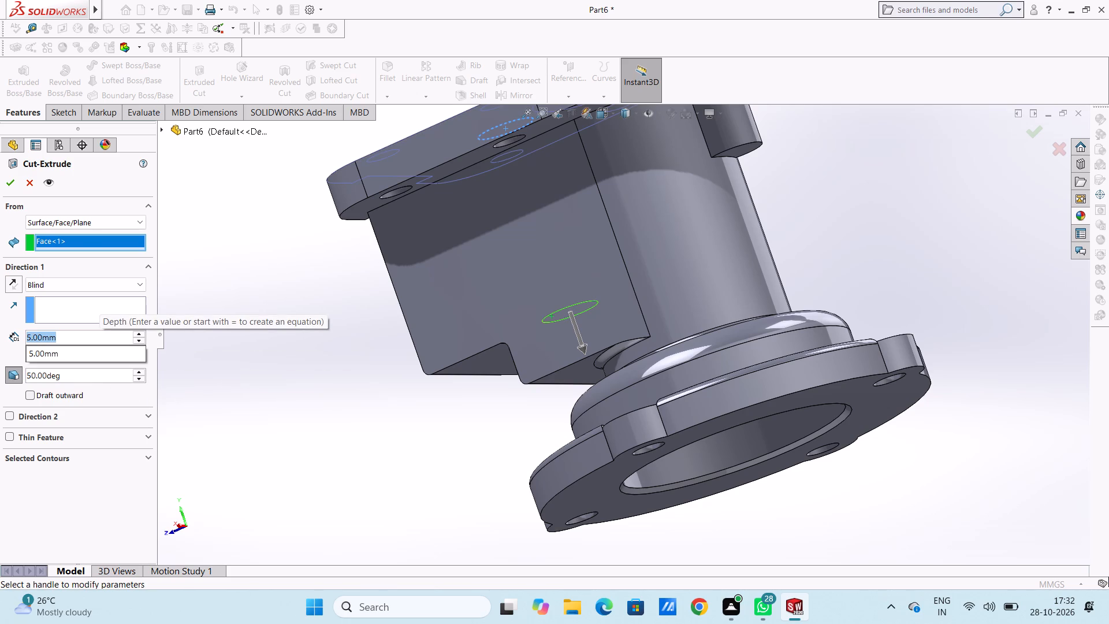
pyautogui.press('4')
pyautogui.press('Return')
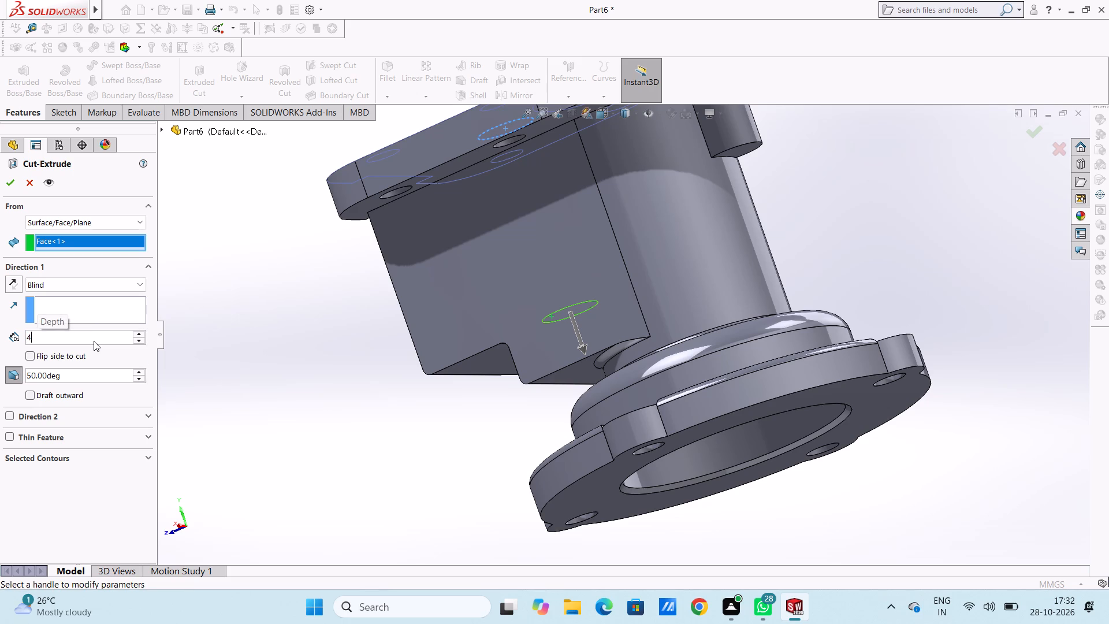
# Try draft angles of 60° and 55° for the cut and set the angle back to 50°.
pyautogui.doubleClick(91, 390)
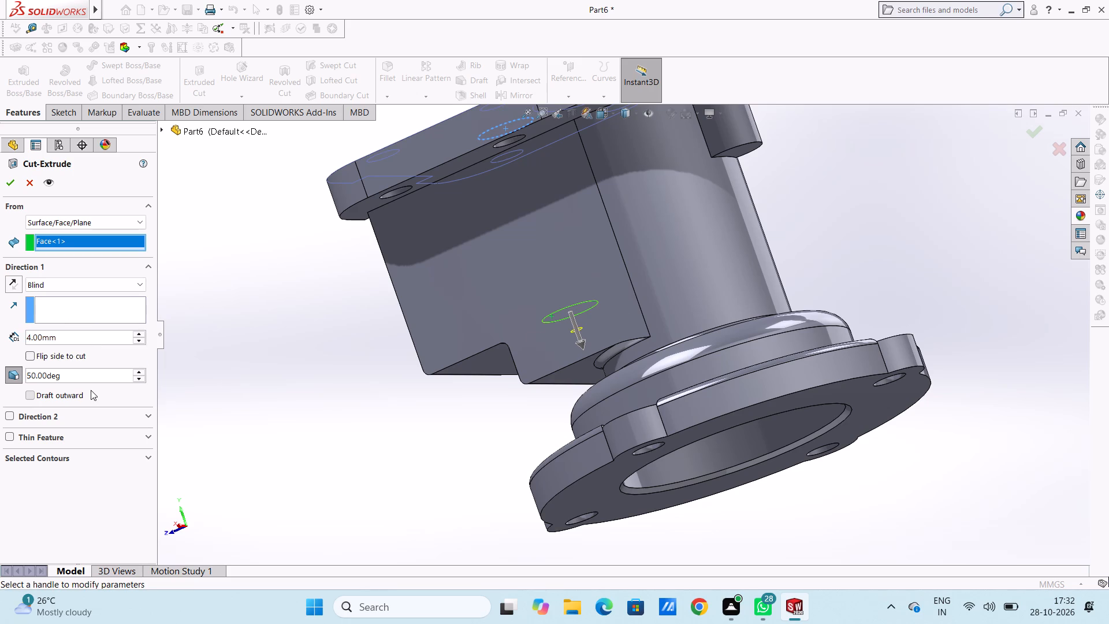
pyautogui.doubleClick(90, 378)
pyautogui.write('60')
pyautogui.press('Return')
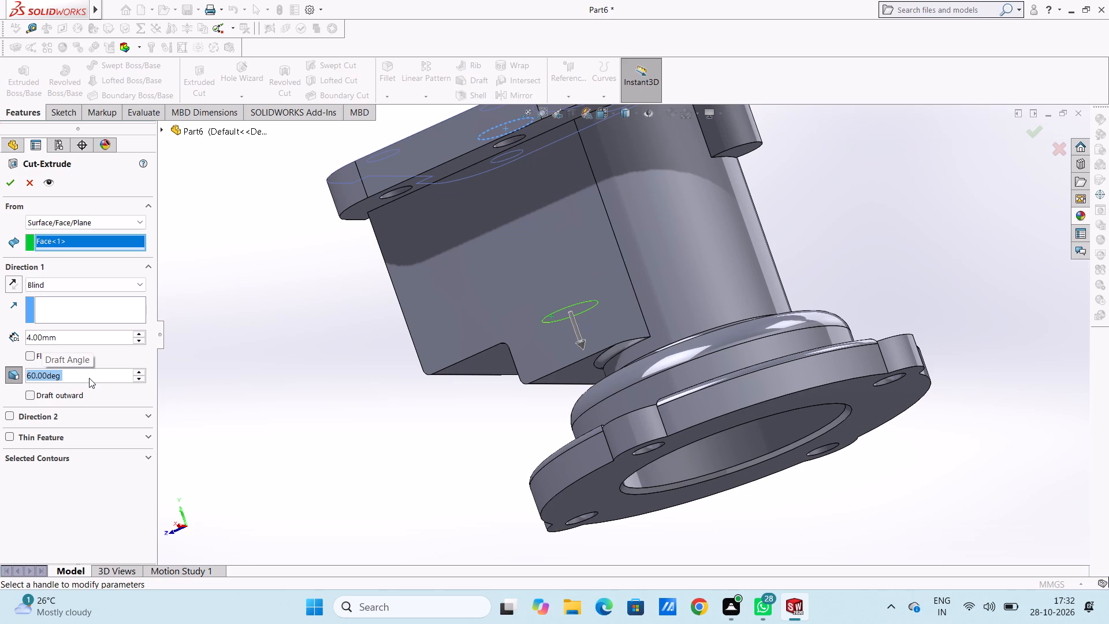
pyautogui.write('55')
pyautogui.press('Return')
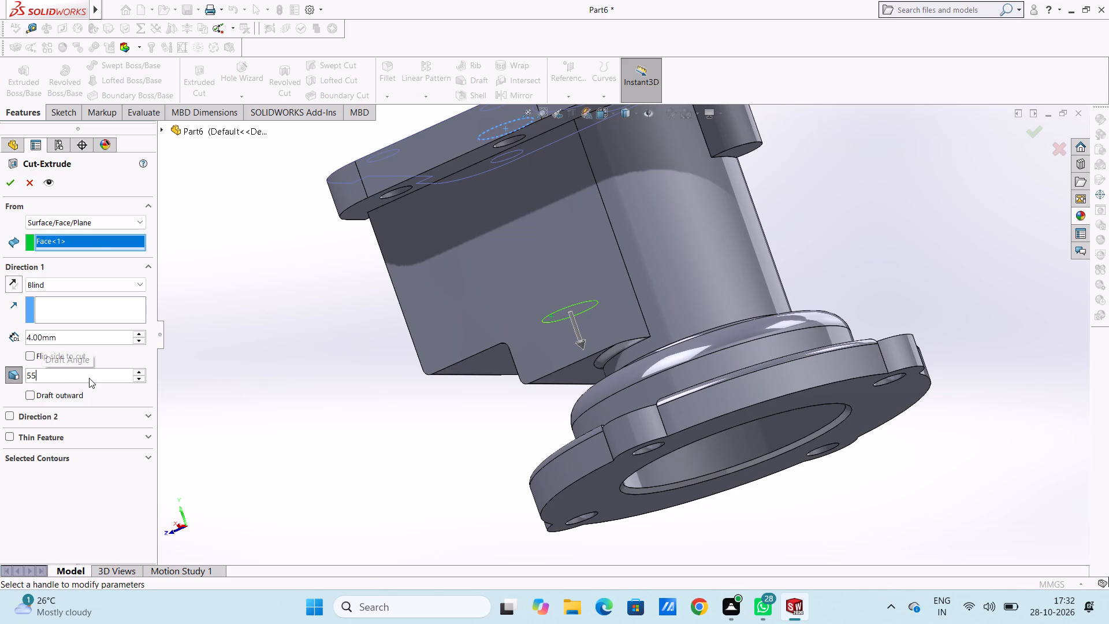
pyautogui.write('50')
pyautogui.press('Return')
# Raise the draft angle through 51°, 52°, 53° and 54°, settle on 55°, and complete the 4 mm deep cut.
pyautogui.write('51')
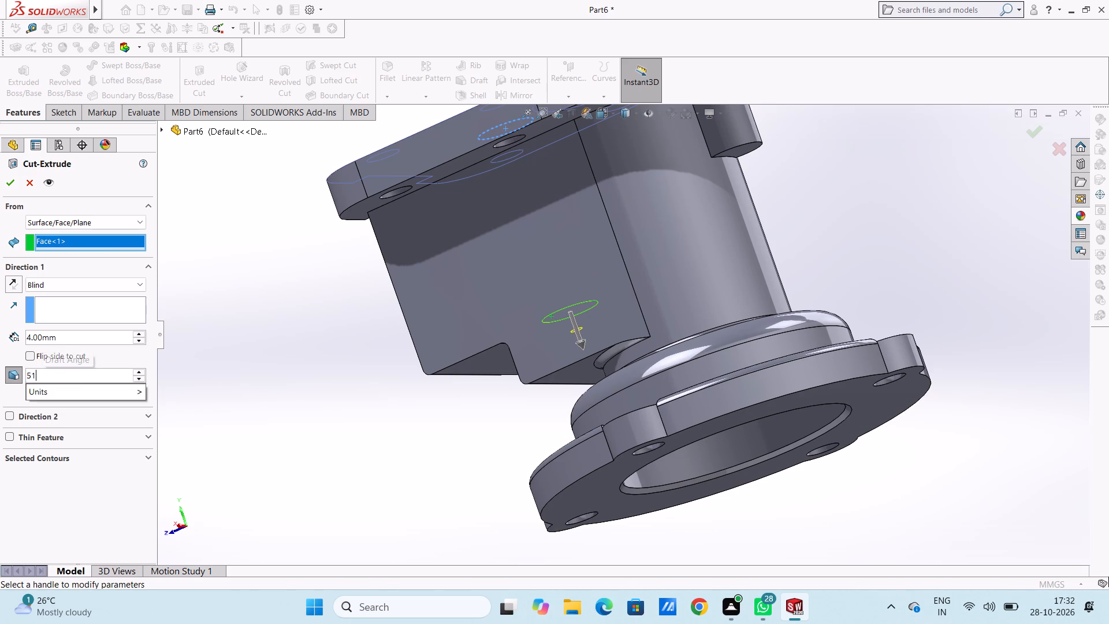
pyautogui.press('Return')
pyautogui.write('52')
pyautogui.press('Return')
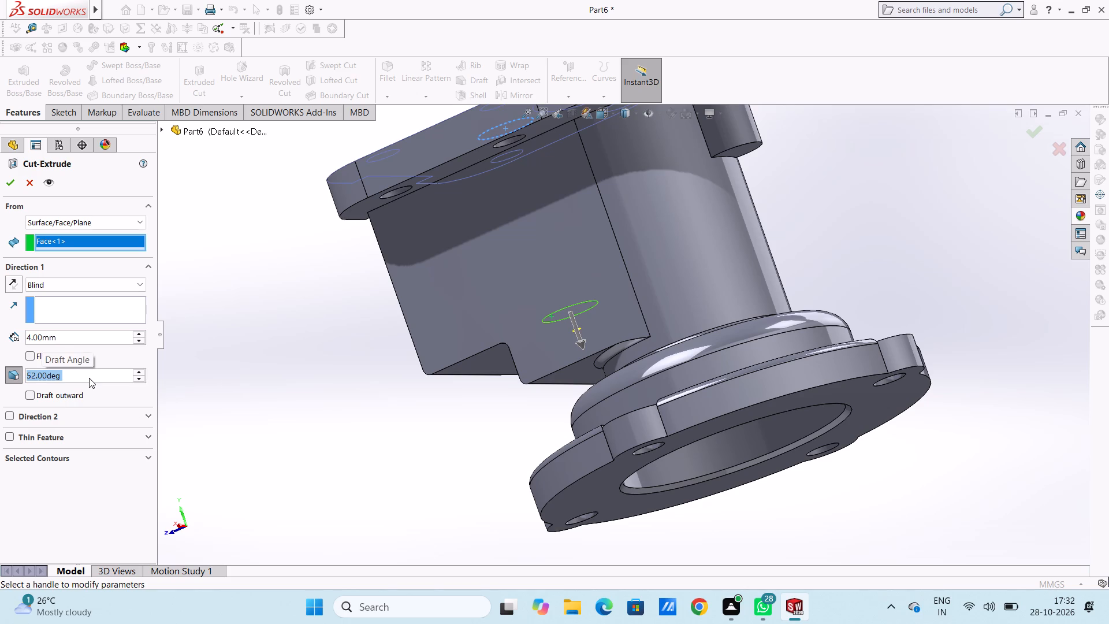
pyautogui.write('53')
pyautogui.press('Return')
pyautogui.write('54')
pyautogui.press('Return')
pyautogui.write('554')
pyautogui.press('BackSpace')
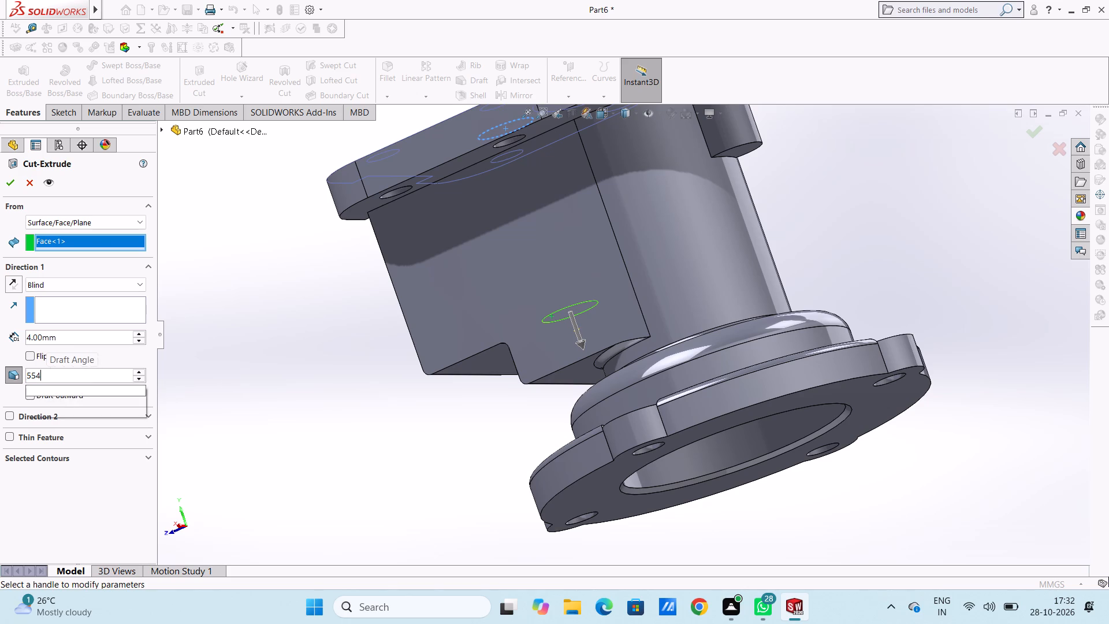
pyautogui.press('Return')
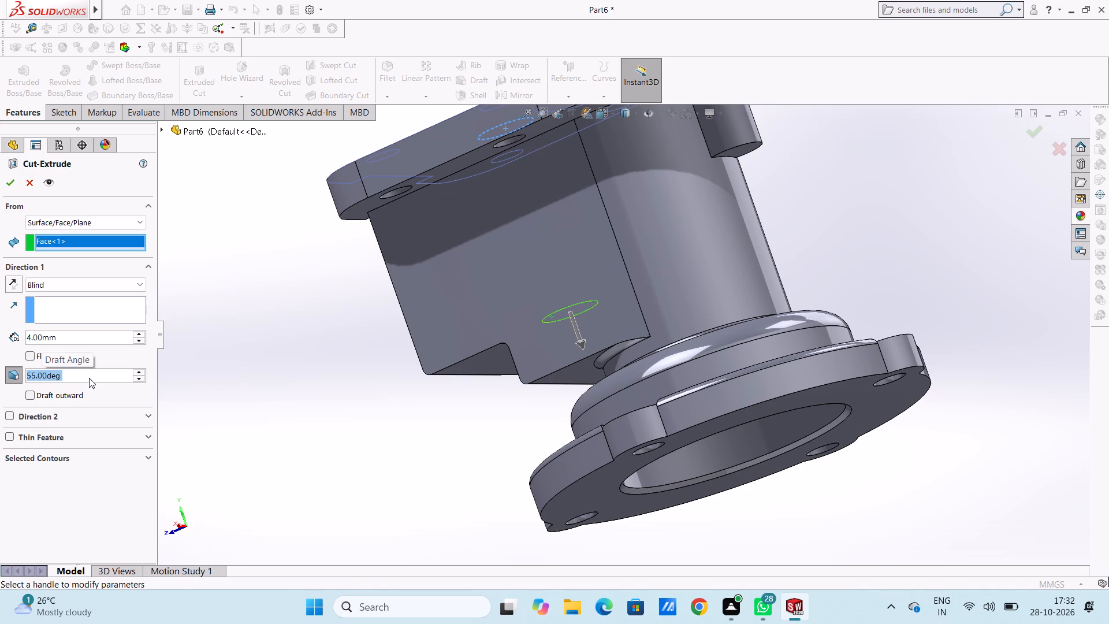
pyautogui.click(15, 188)
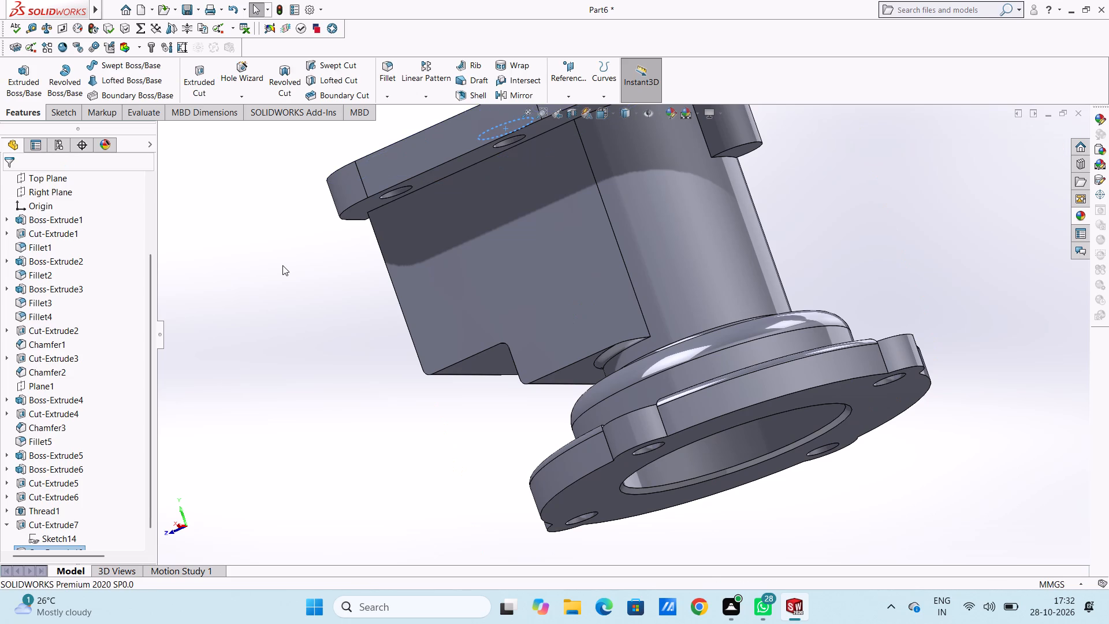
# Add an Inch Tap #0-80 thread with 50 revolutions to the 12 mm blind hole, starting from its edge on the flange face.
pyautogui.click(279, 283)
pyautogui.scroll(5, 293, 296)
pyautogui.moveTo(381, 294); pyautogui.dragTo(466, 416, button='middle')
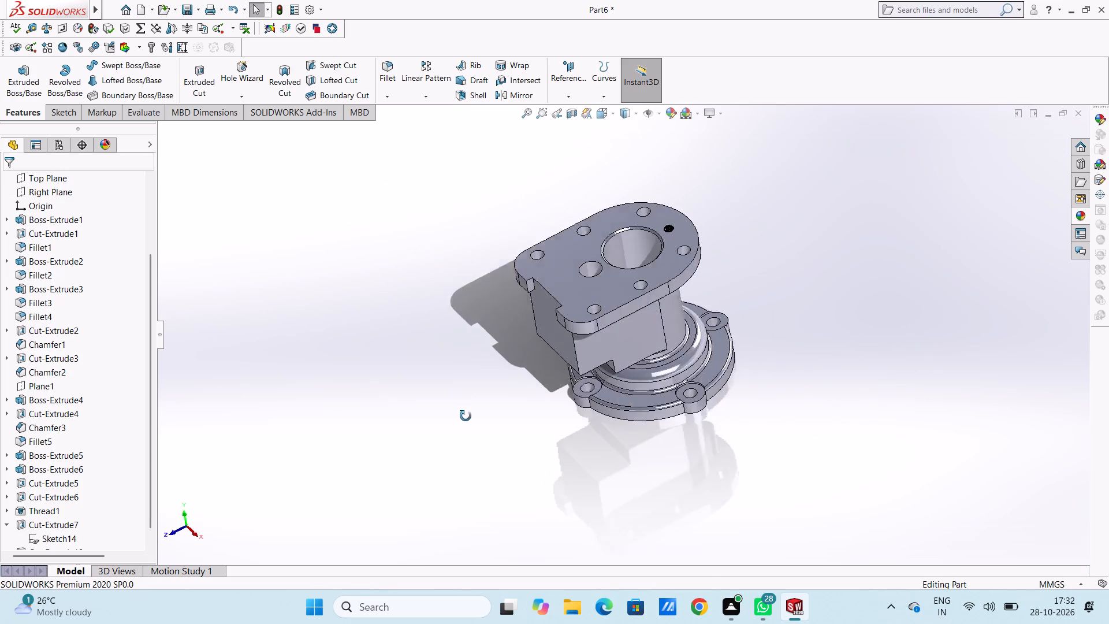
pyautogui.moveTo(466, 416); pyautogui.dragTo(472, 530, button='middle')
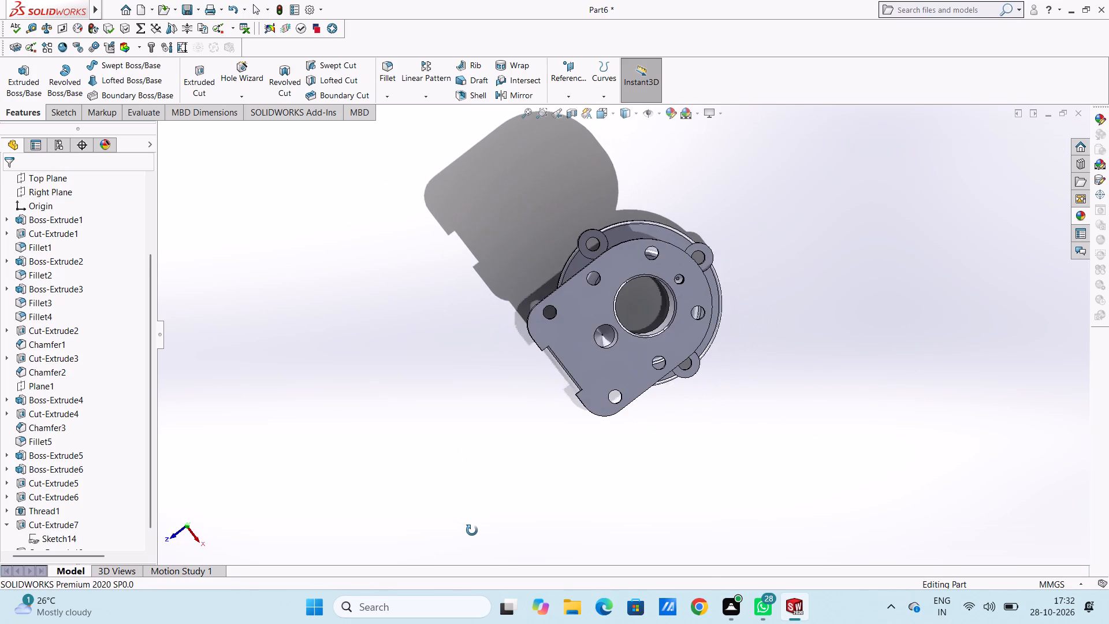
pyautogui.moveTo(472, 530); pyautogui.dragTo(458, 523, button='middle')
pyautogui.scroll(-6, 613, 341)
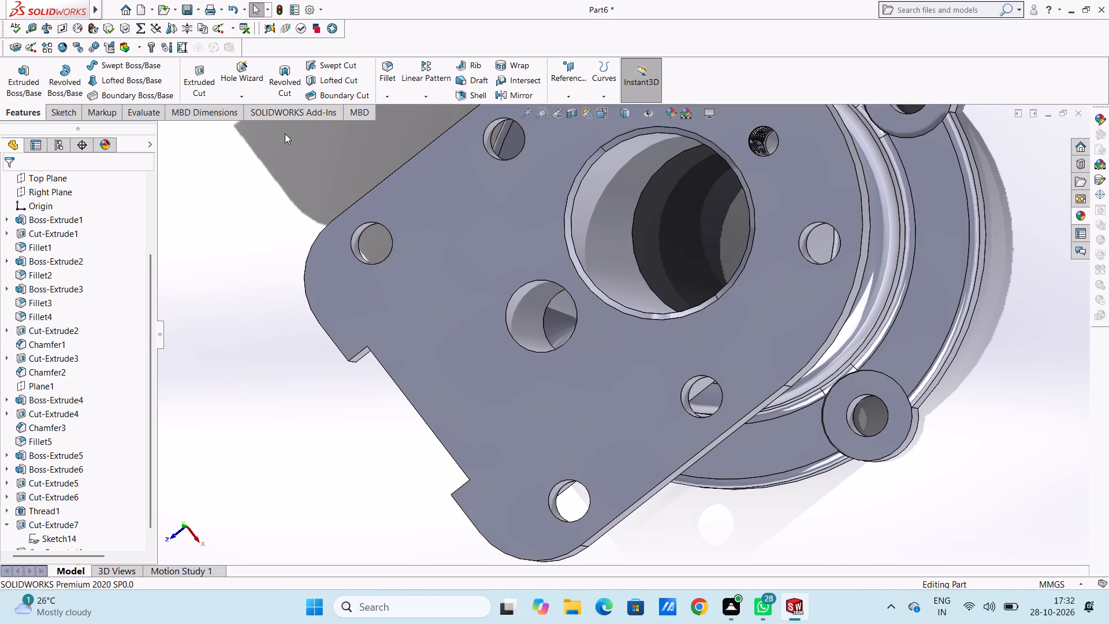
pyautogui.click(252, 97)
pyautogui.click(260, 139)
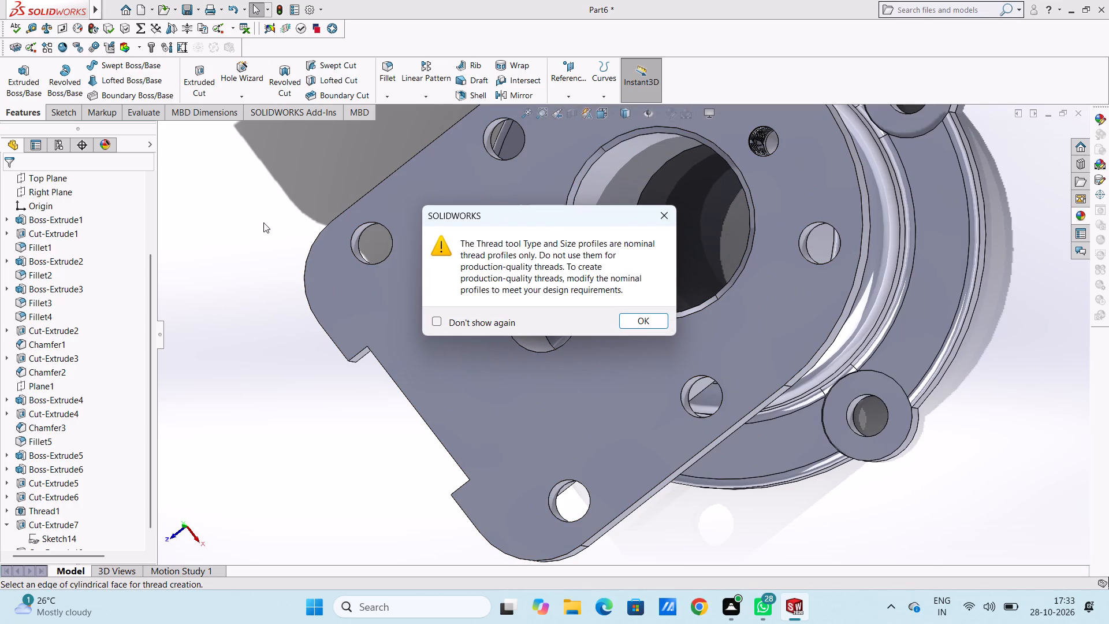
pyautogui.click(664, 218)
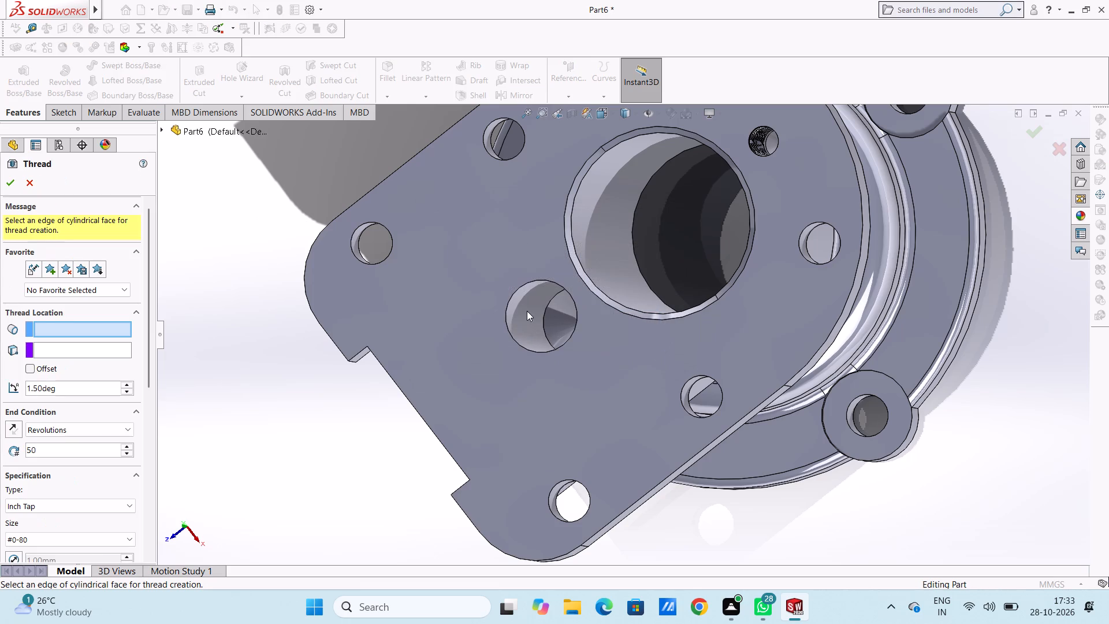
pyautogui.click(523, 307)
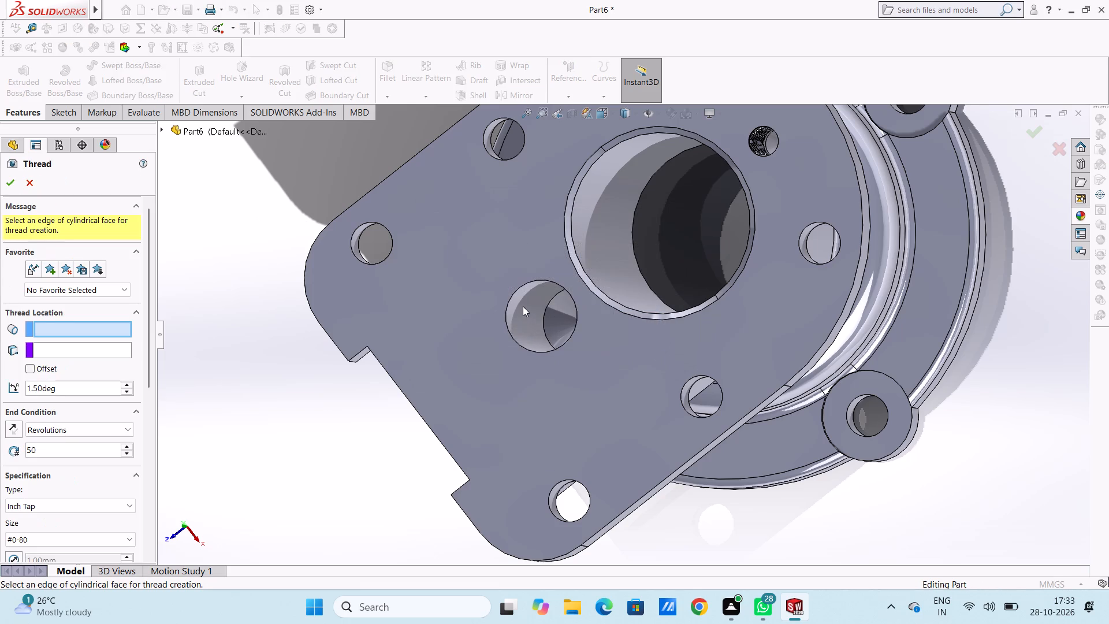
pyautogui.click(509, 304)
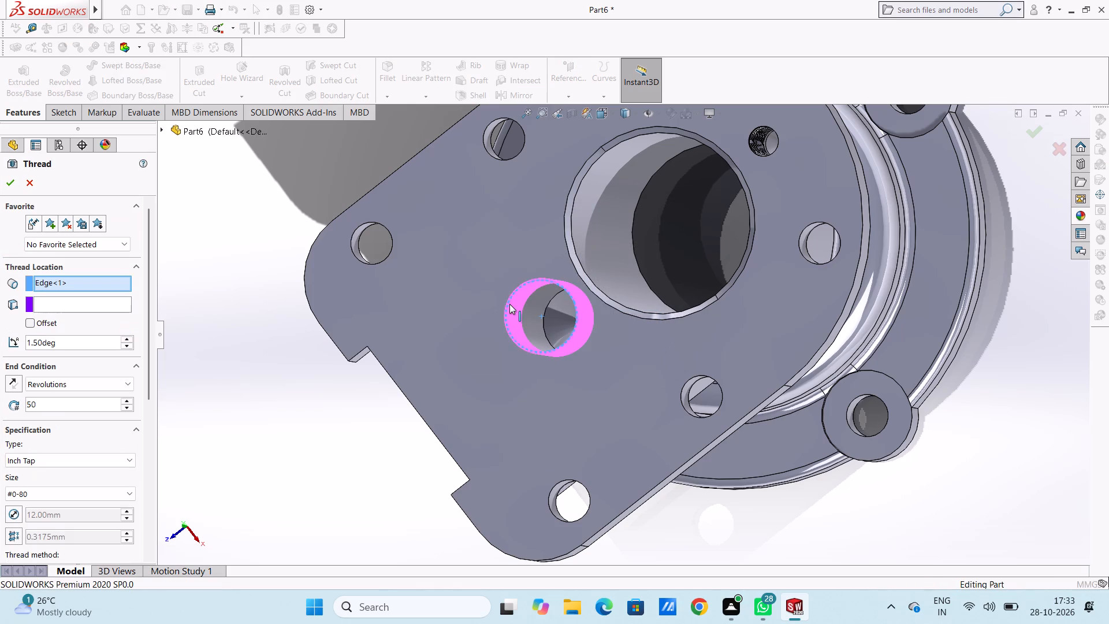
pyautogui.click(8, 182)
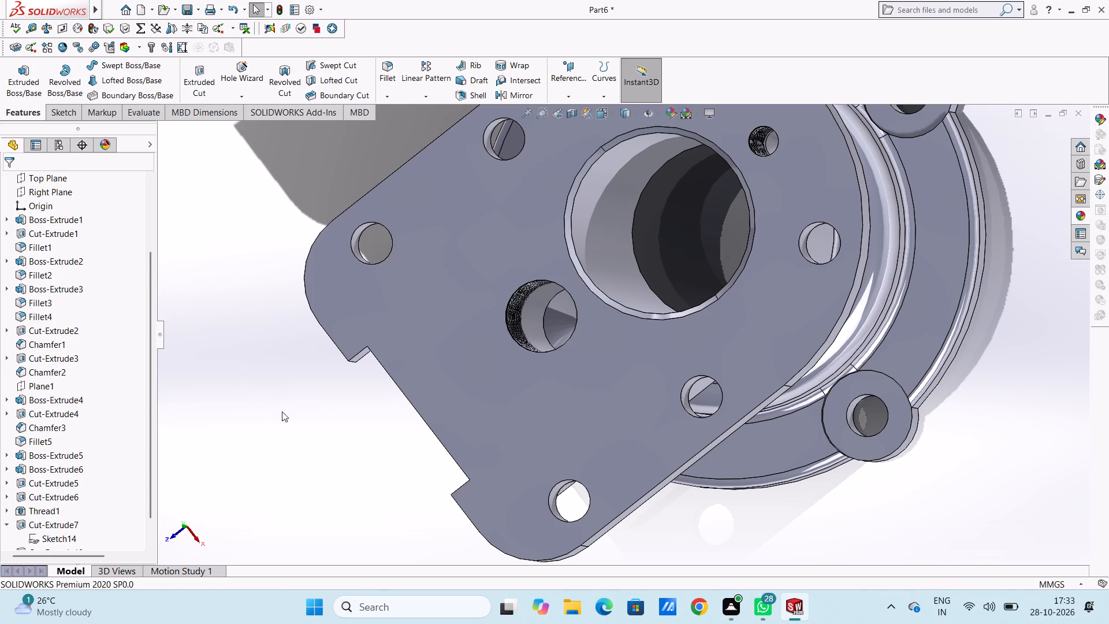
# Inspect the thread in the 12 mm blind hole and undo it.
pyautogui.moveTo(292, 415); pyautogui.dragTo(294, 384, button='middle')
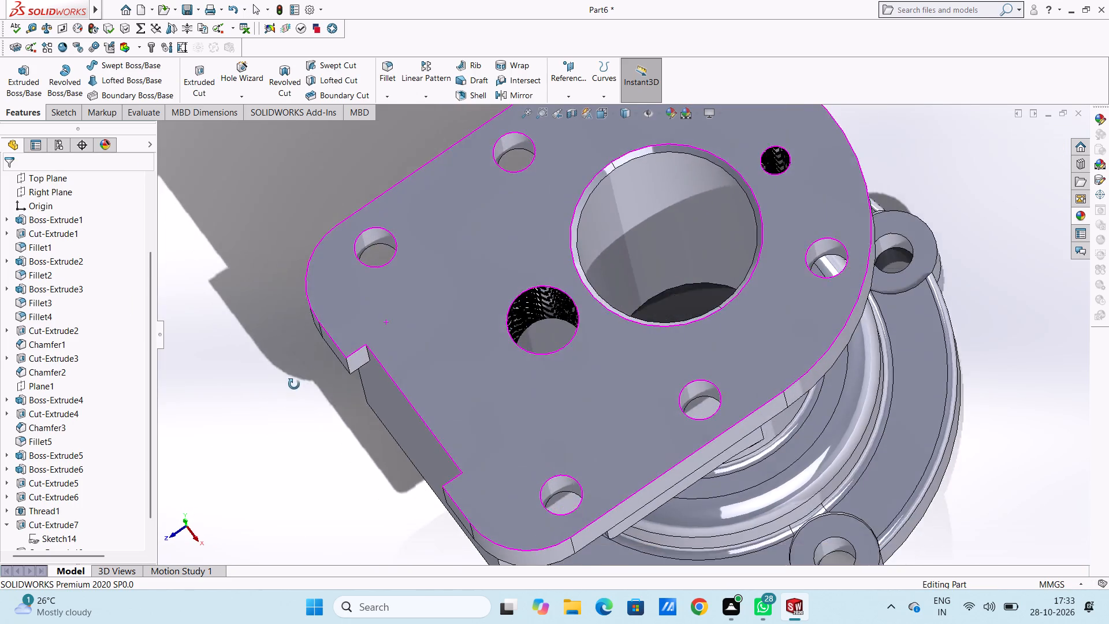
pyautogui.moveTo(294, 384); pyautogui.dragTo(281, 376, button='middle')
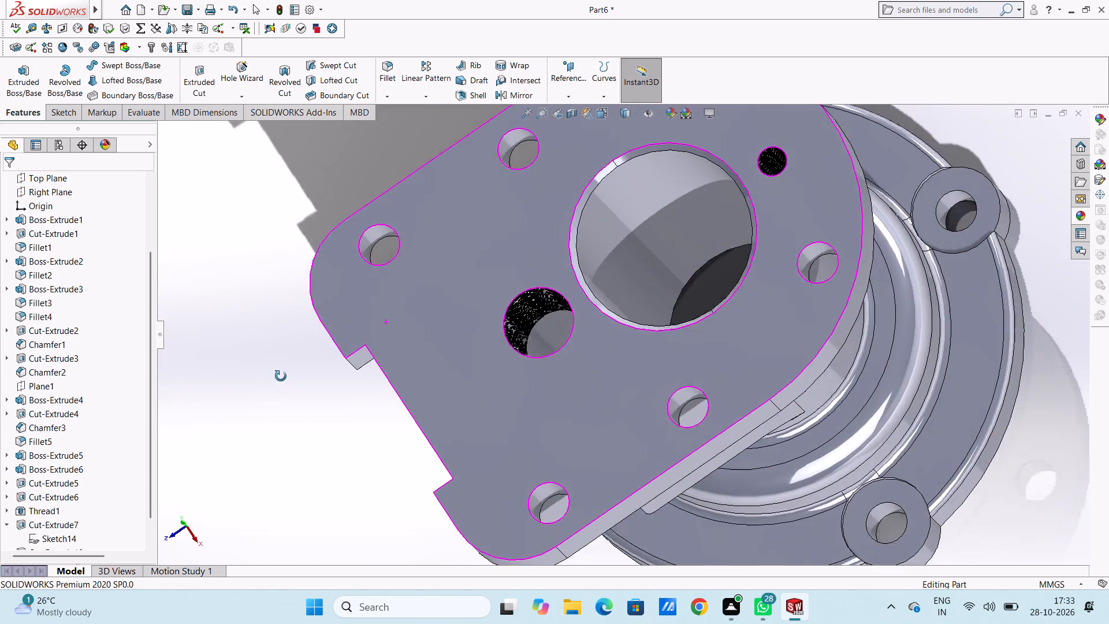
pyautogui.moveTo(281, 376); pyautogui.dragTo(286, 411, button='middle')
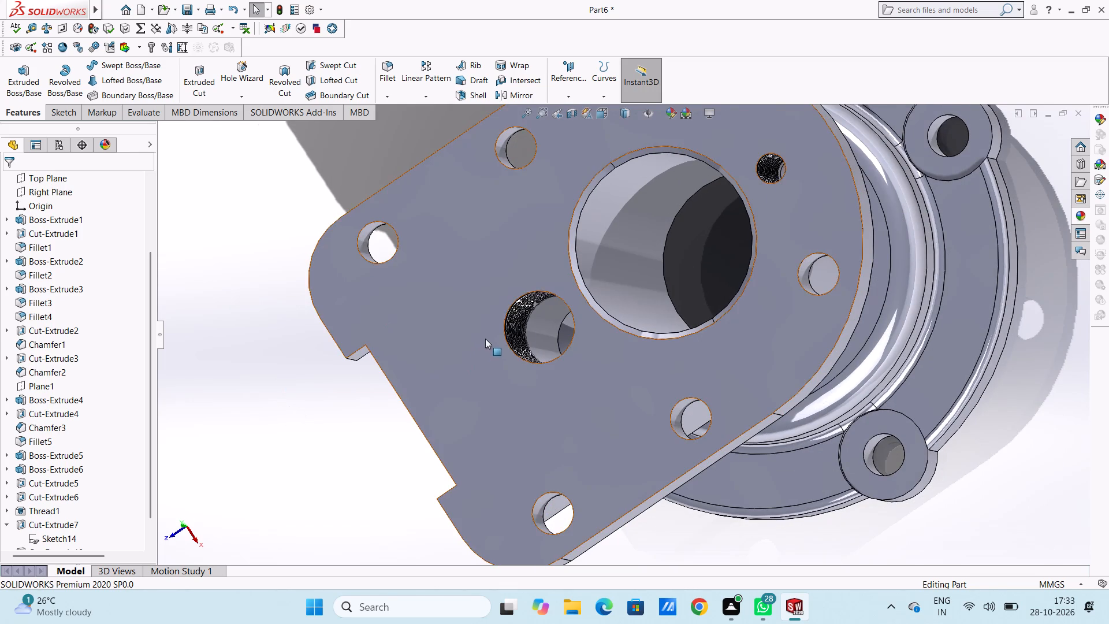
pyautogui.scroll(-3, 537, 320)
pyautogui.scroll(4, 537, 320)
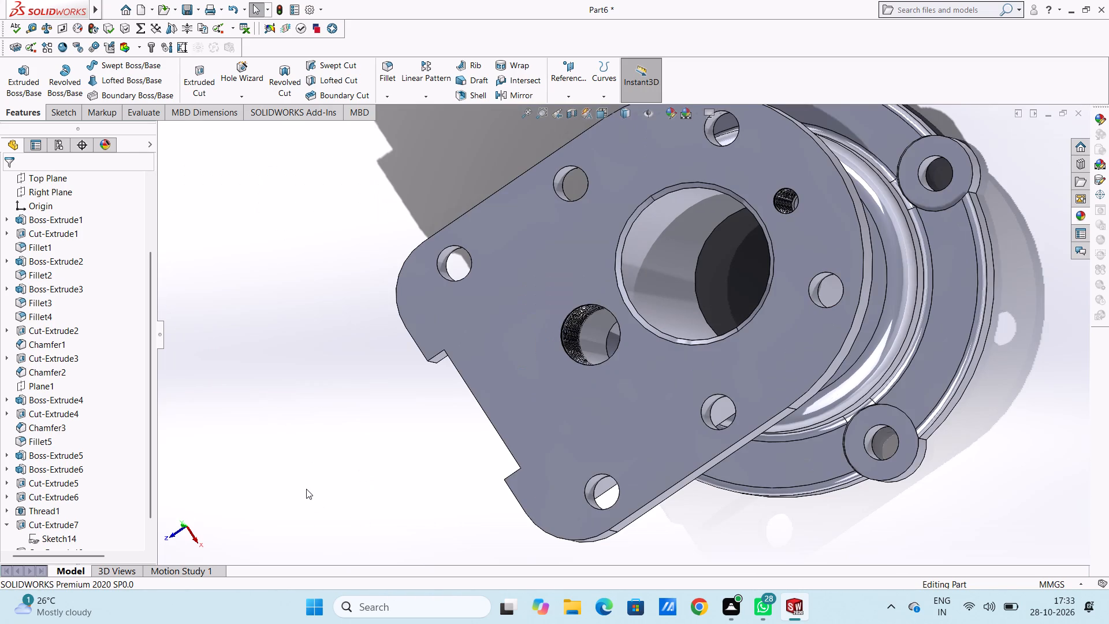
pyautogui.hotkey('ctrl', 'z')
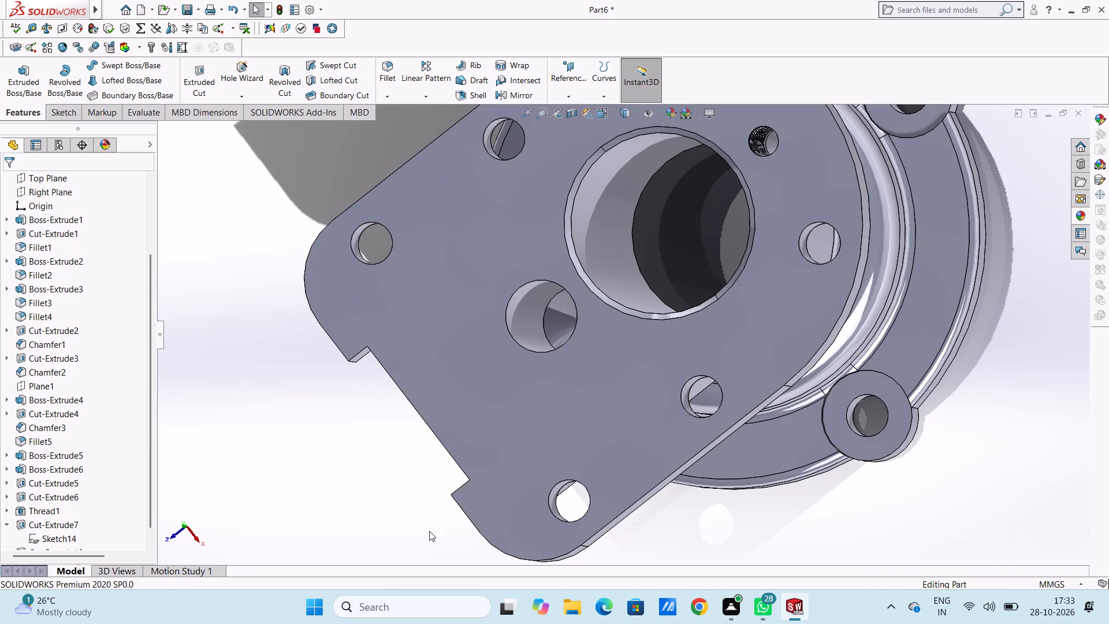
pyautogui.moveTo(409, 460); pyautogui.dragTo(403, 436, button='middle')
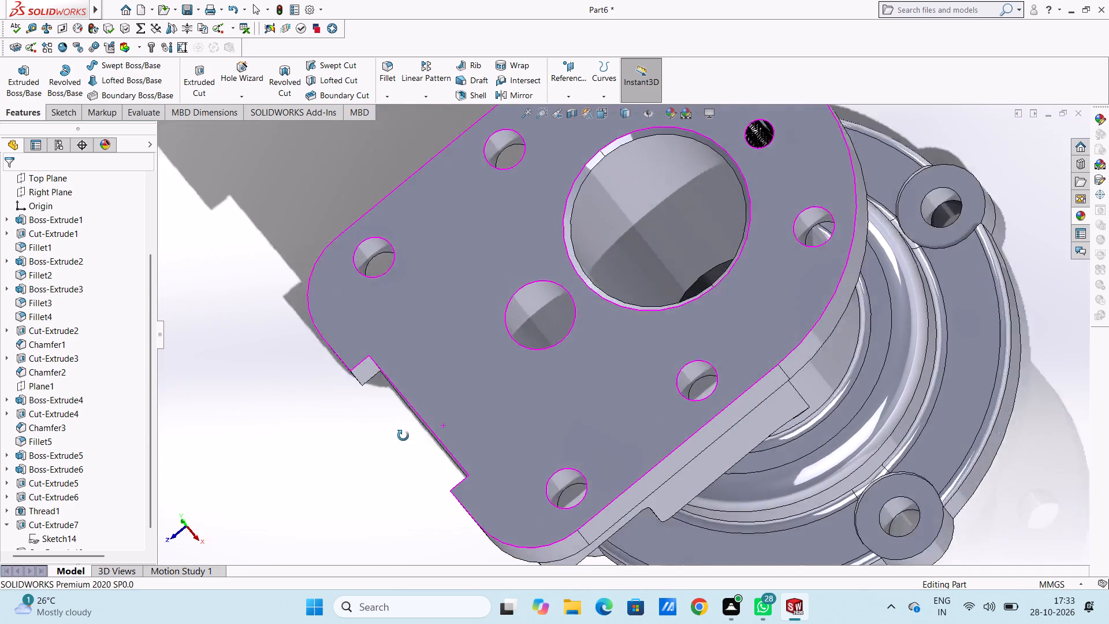
# Start an Inch Die thread on the 12 mm blind hole, using its circular edge on the flange face.
pyautogui.moveTo(403, 436); pyautogui.dragTo(404, 456, button='middle')
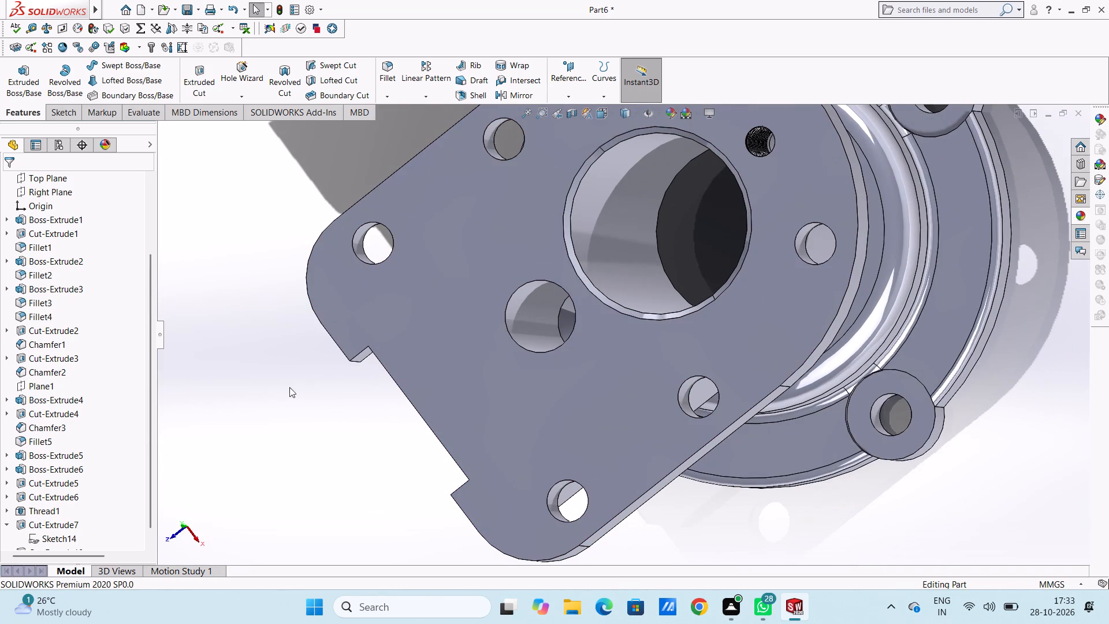
pyautogui.click(251, 96)
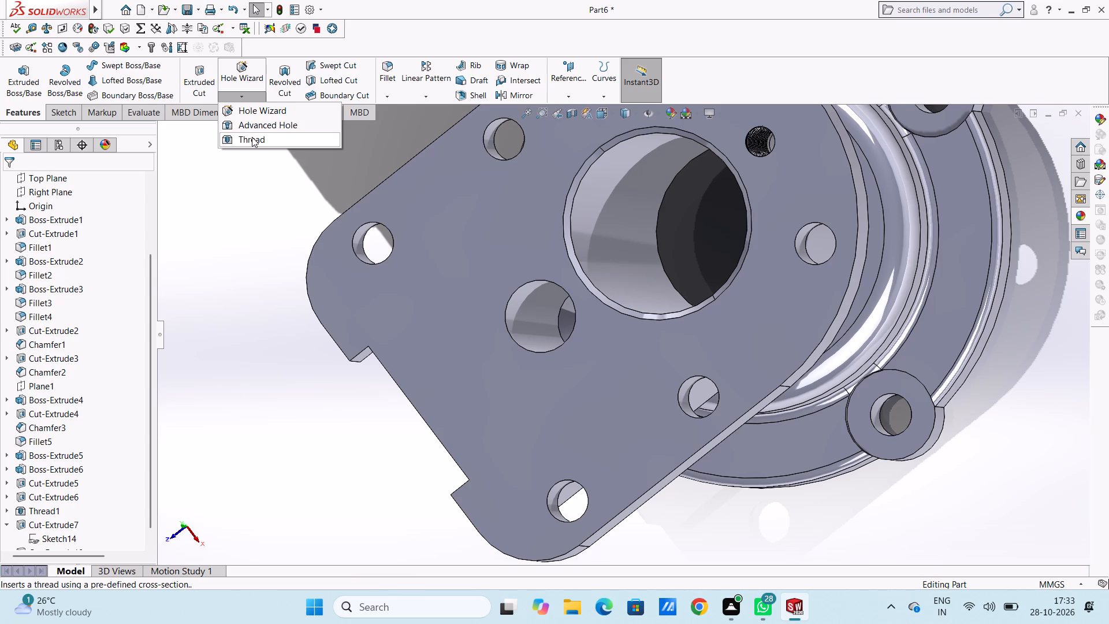
pyautogui.click(252, 138)
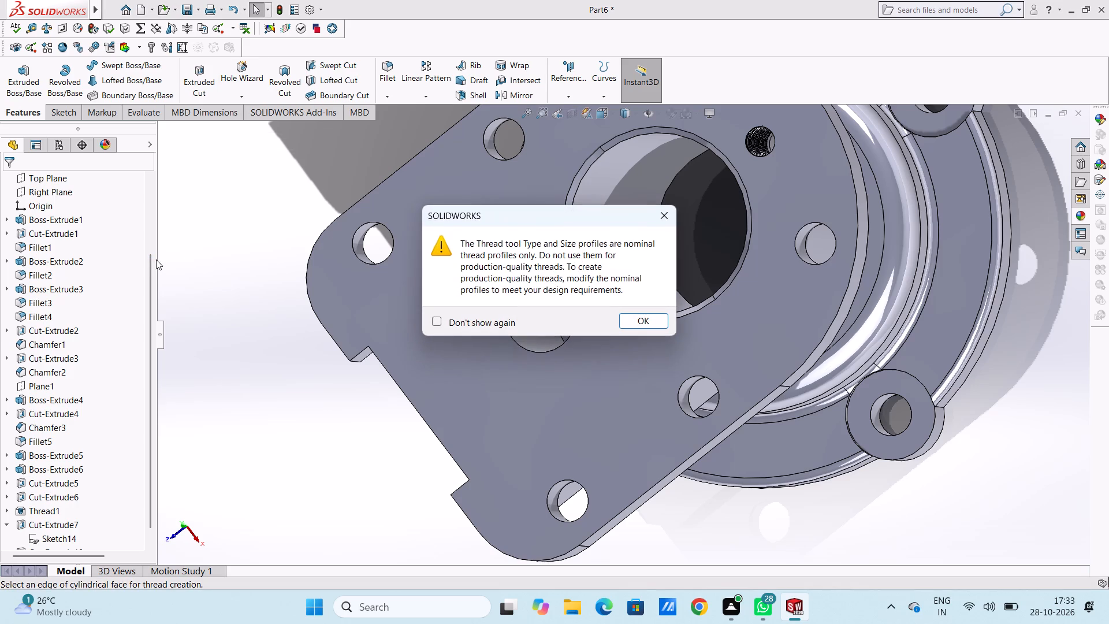
pyautogui.click(658, 216)
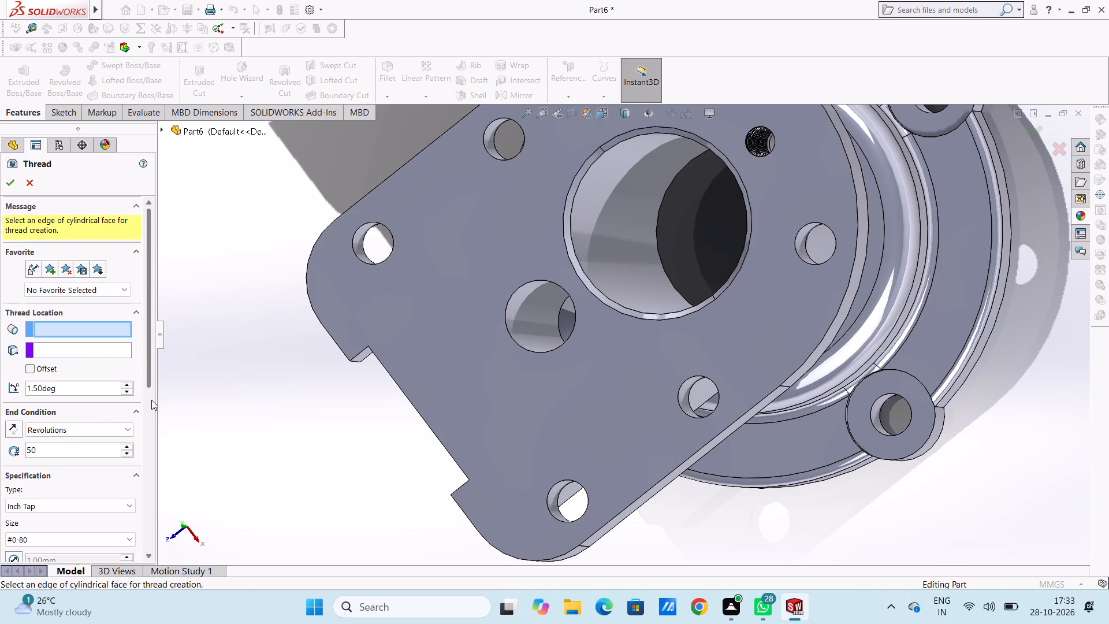
pyautogui.scroll(-1, 151, 400)
pyautogui.click(81, 407)
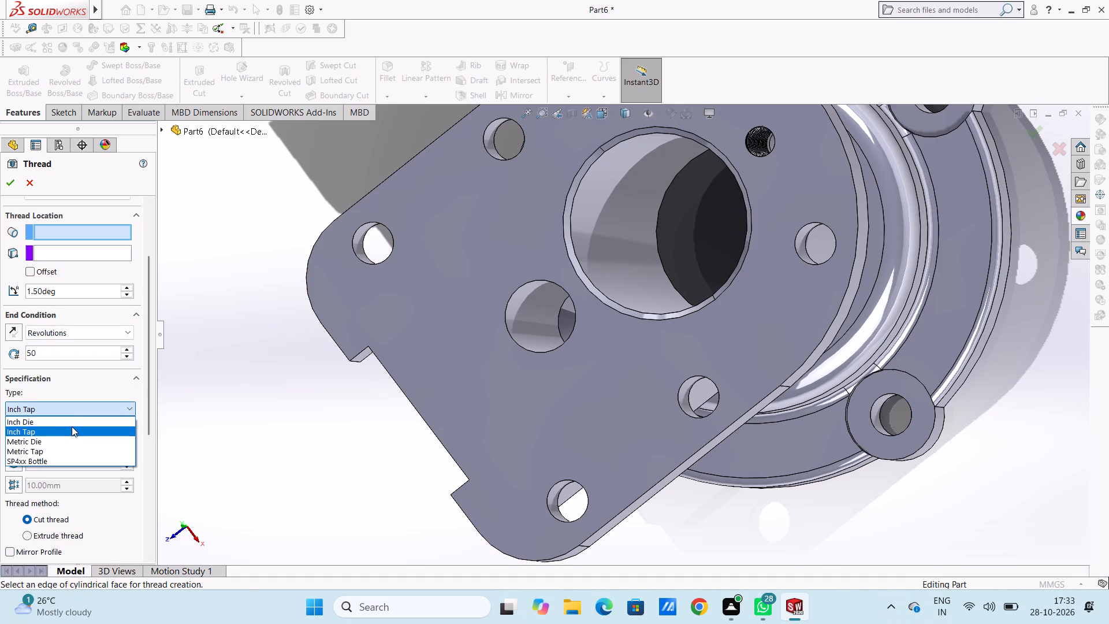
pyautogui.click(70, 422)
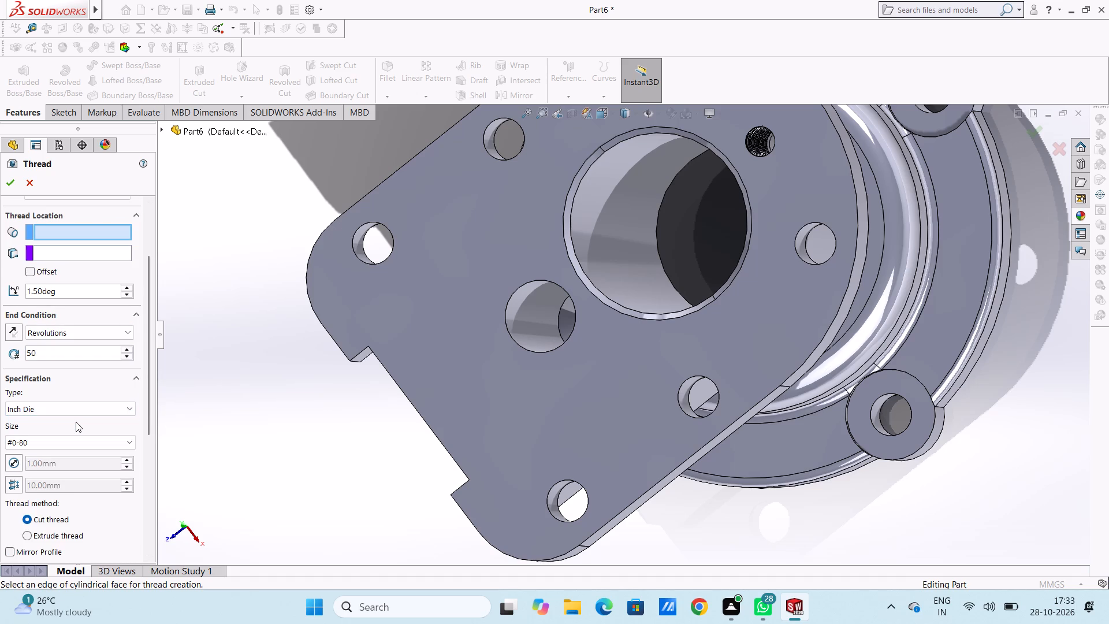
pyautogui.click(514, 311)
pyautogui.click(507, 307)
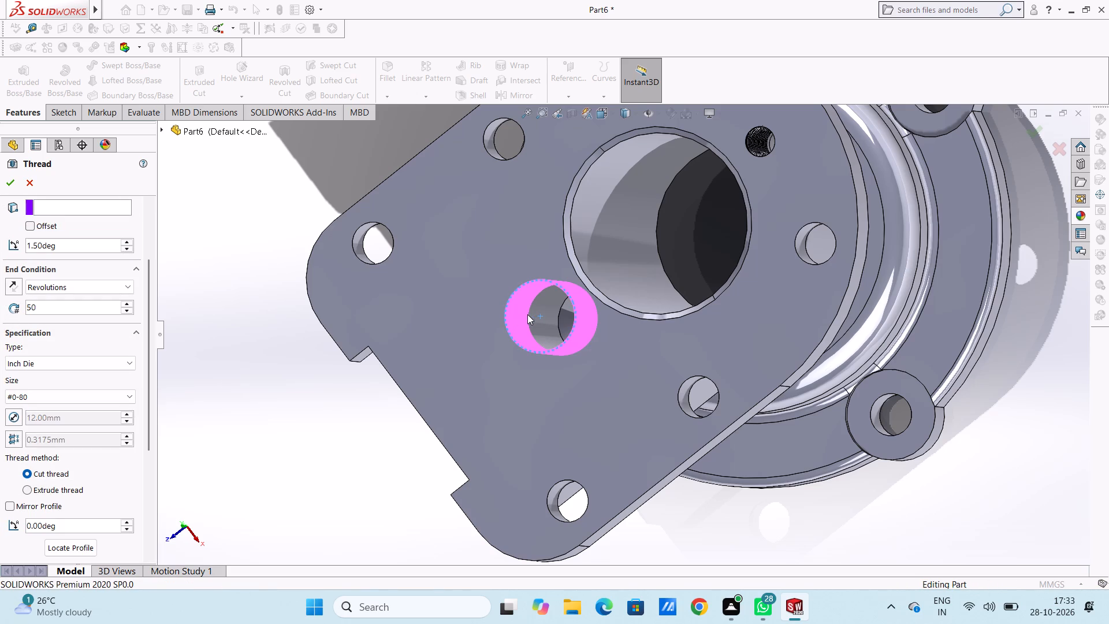
pyautogui.click(542, 313)
# Try thread size #4-40, and settle on size #5-44.
pyautogui.click(73, 399)
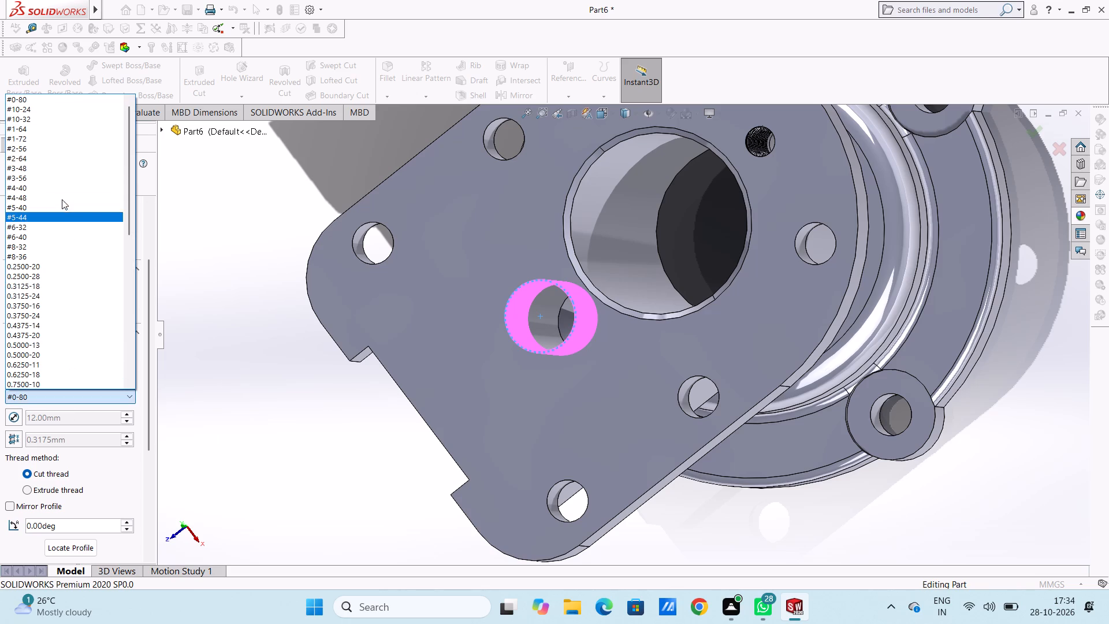
pyautogui.click(53, 189)
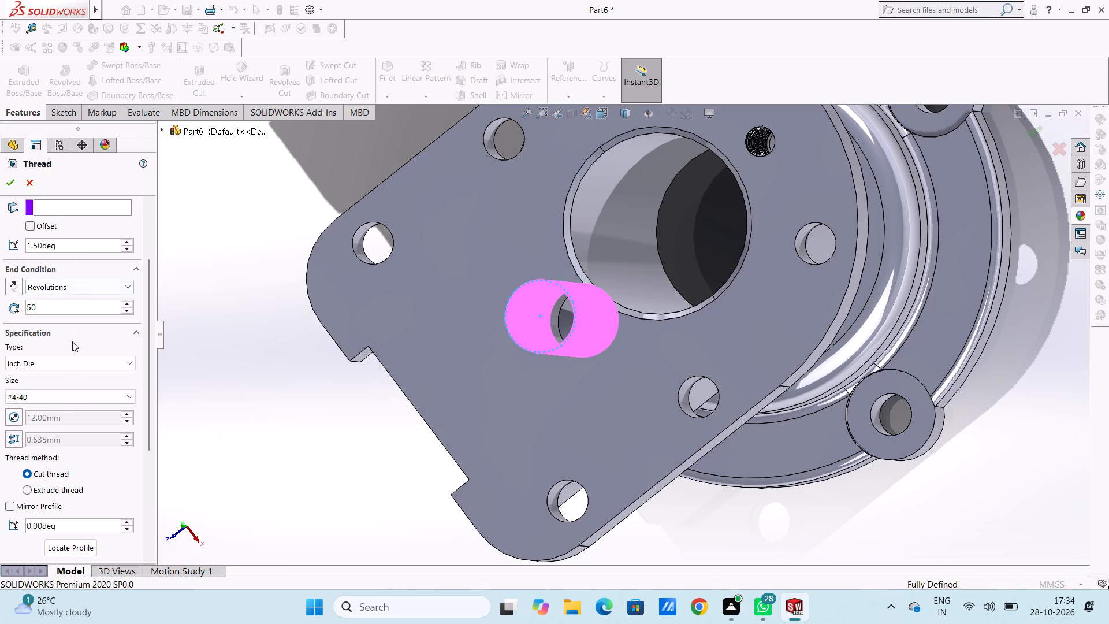
pyautogui.click(64, 402)
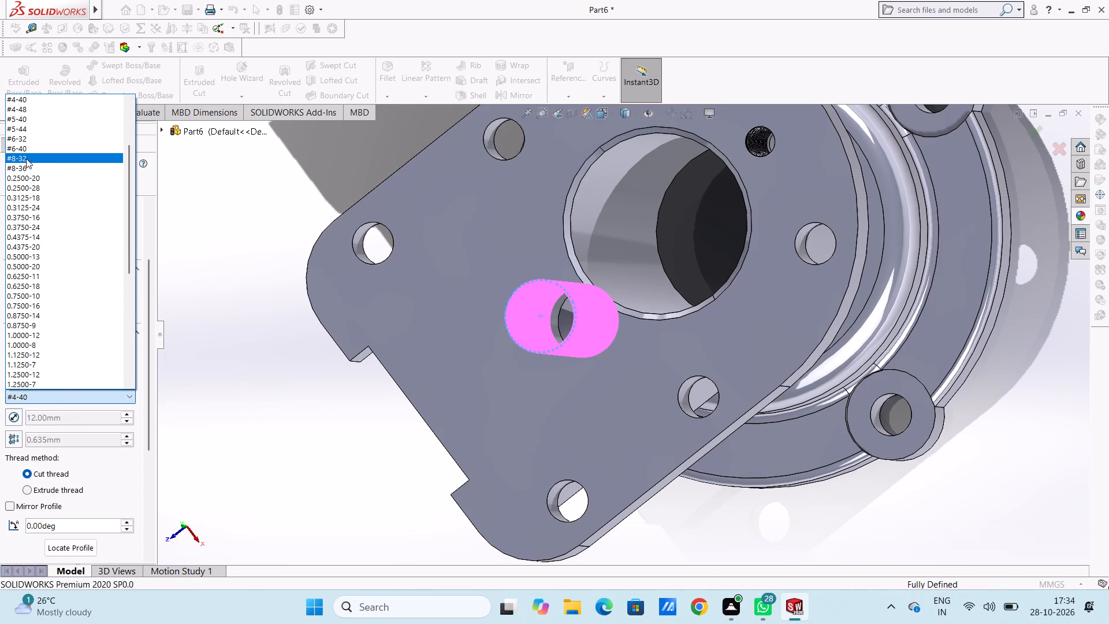
pyautogui.click(34, 132)
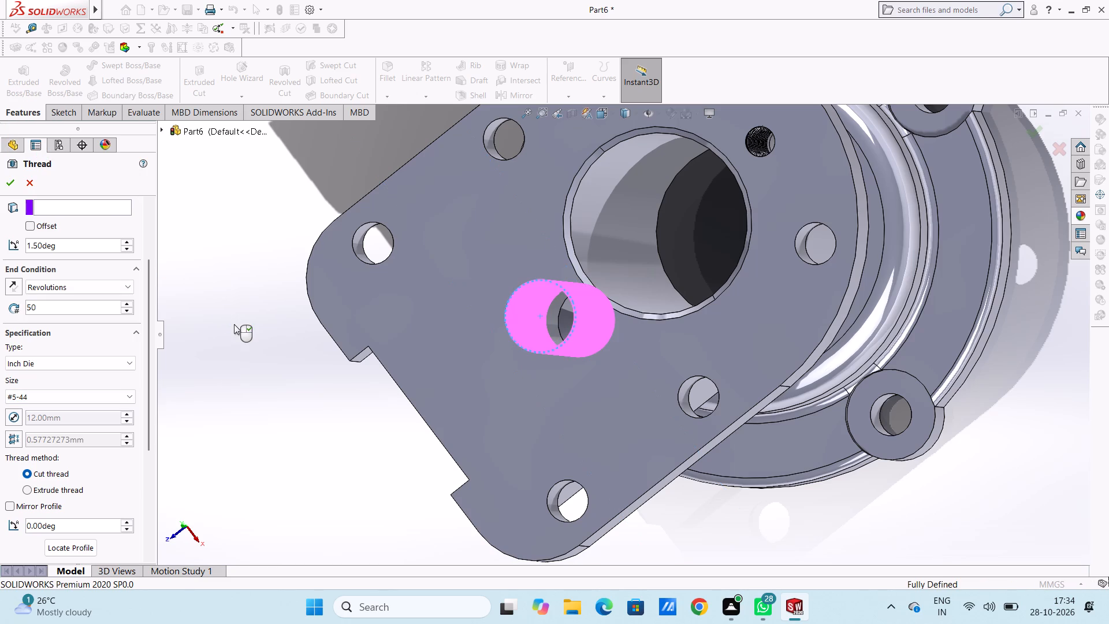
# Set the thread's end condition to Blind with a 40 mm depth and try to complete the Inch Die cut thread.
pyautogui.click(91, 290)
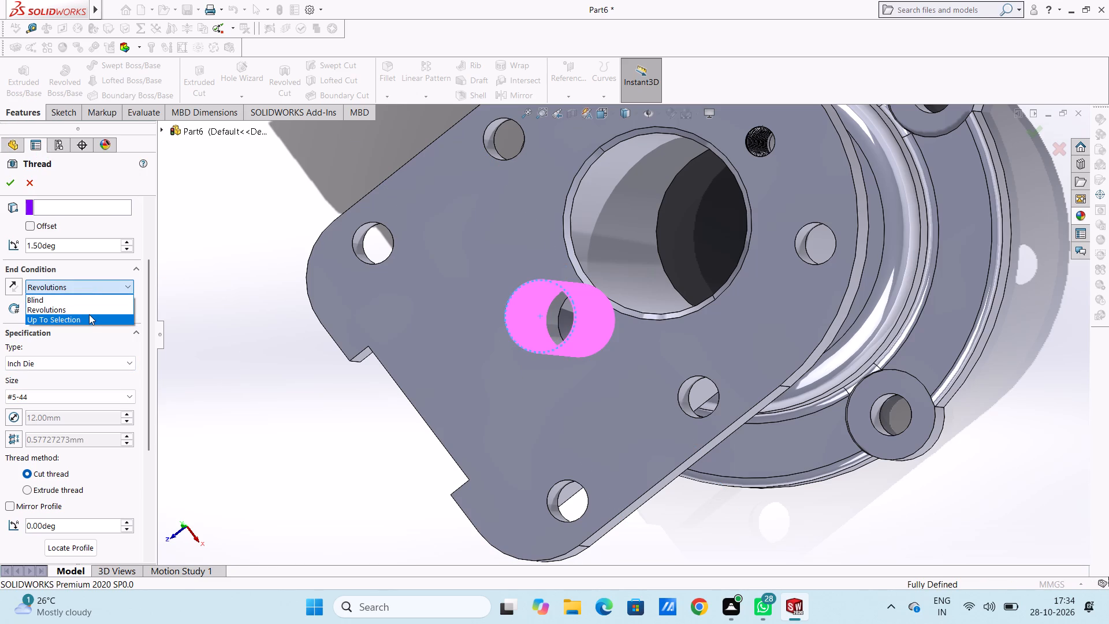
pyautogui.click(85, 300)
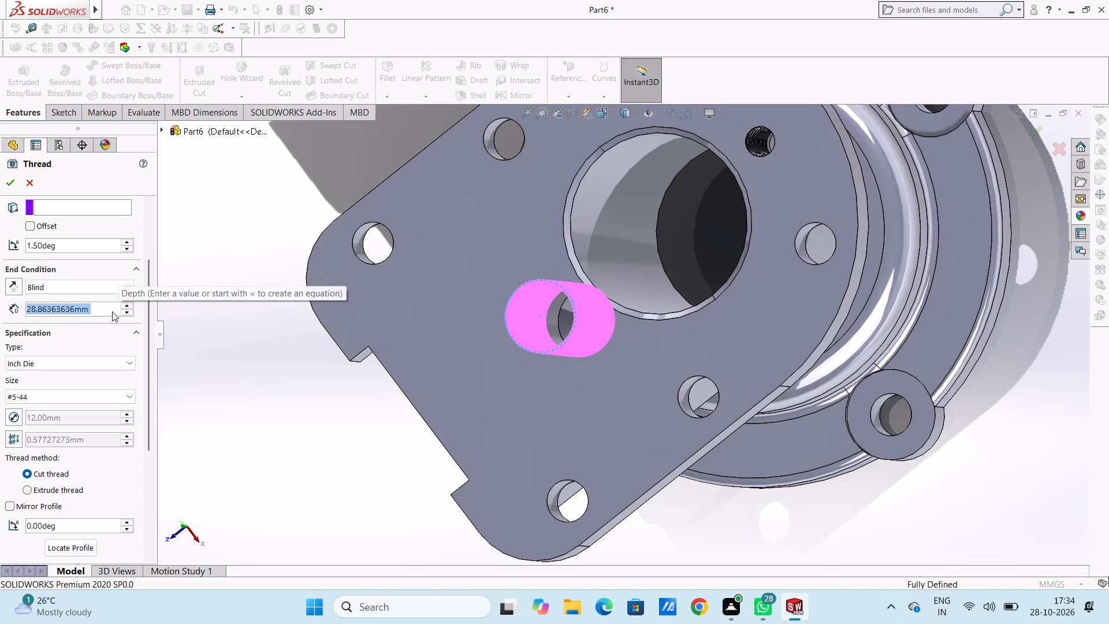
pyautogui.press('4')
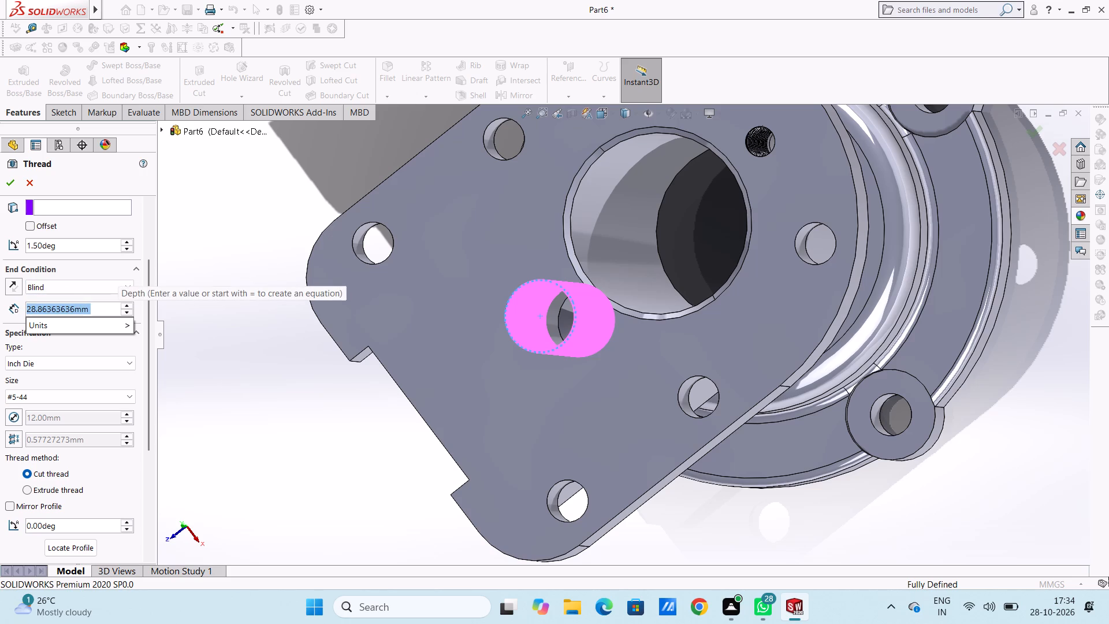
pyautogui.press('0')
pyautogui.press('Return')
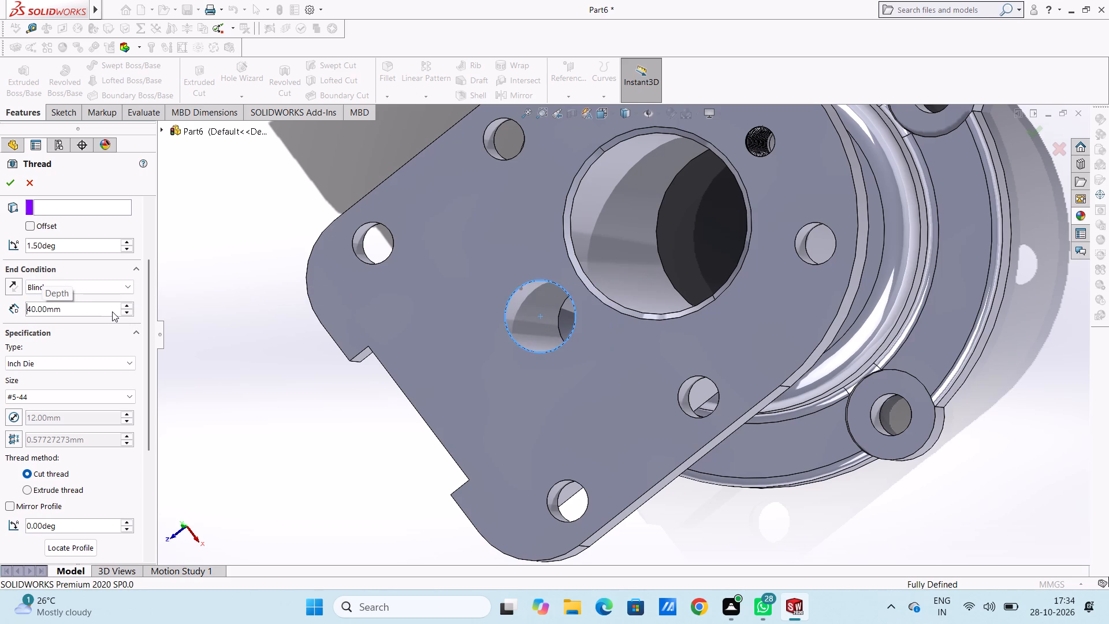
pyautogui.click(10, 180)
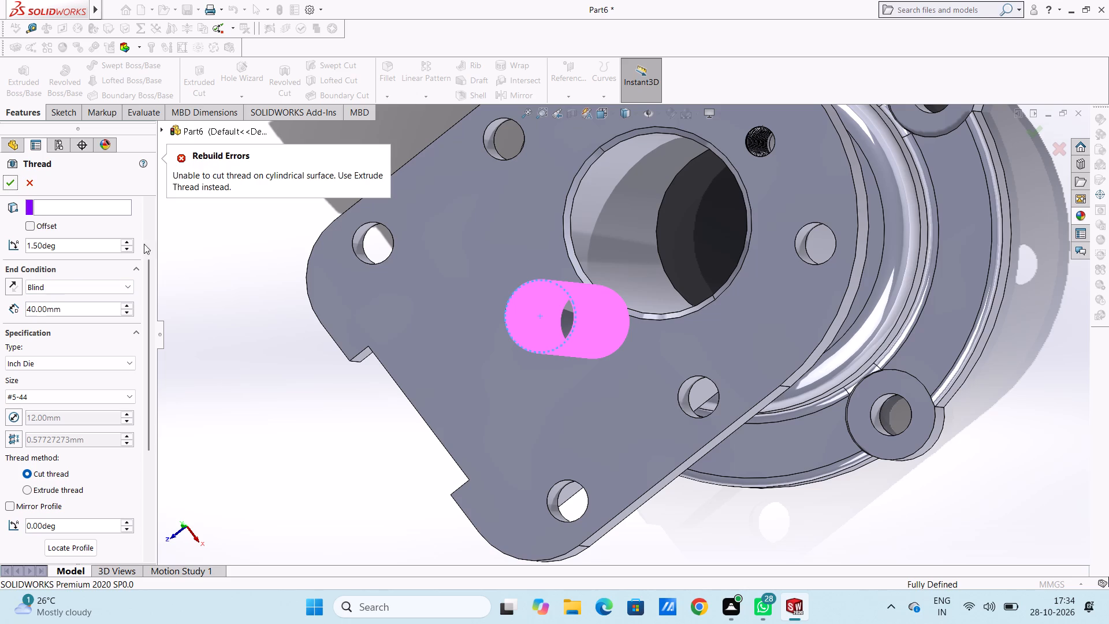
# Change the thread type to Inch Tap, keeping size #5-44, and apply the cut thread to the 12 mm hole.
pyautogui.click(81, 362)
pyautogui.click(71, 385)
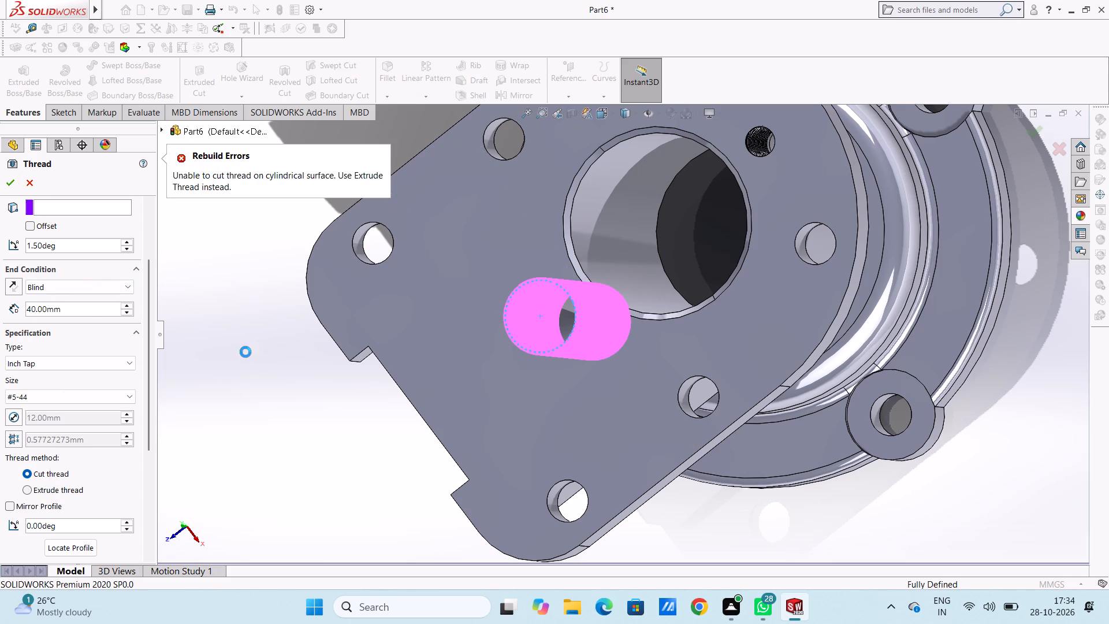
pyautogui.click(10, 184)
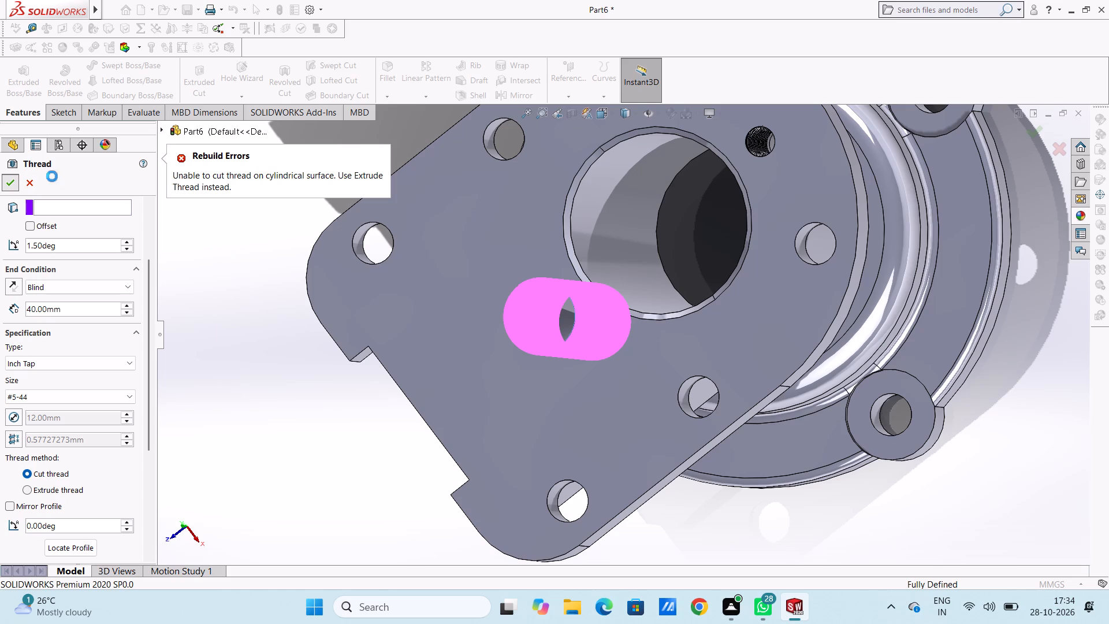
pyautogui.click(12, 184)
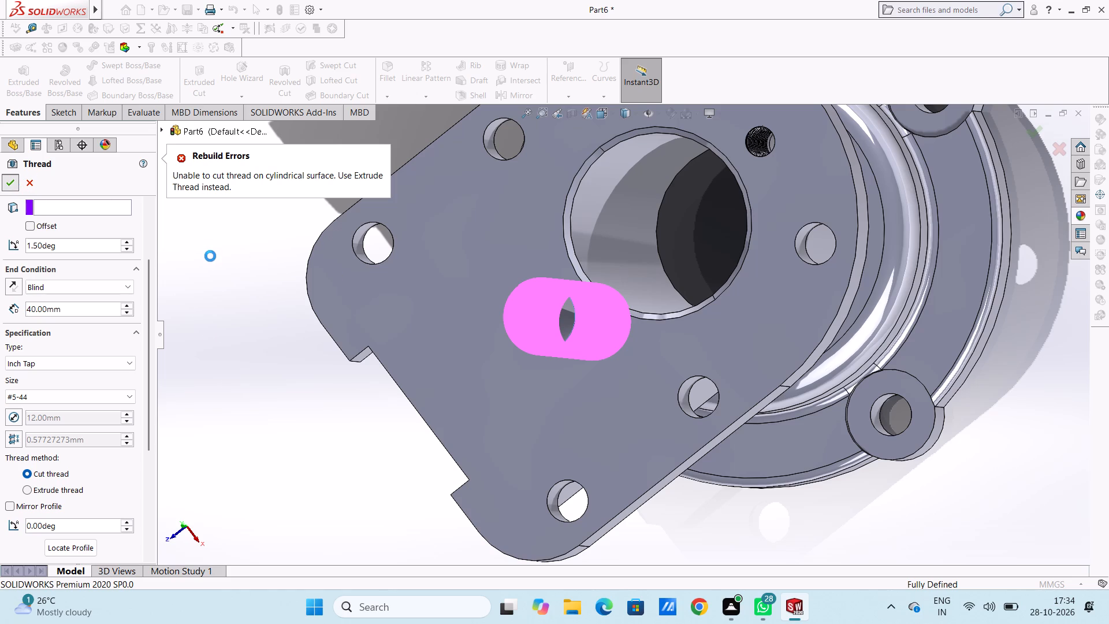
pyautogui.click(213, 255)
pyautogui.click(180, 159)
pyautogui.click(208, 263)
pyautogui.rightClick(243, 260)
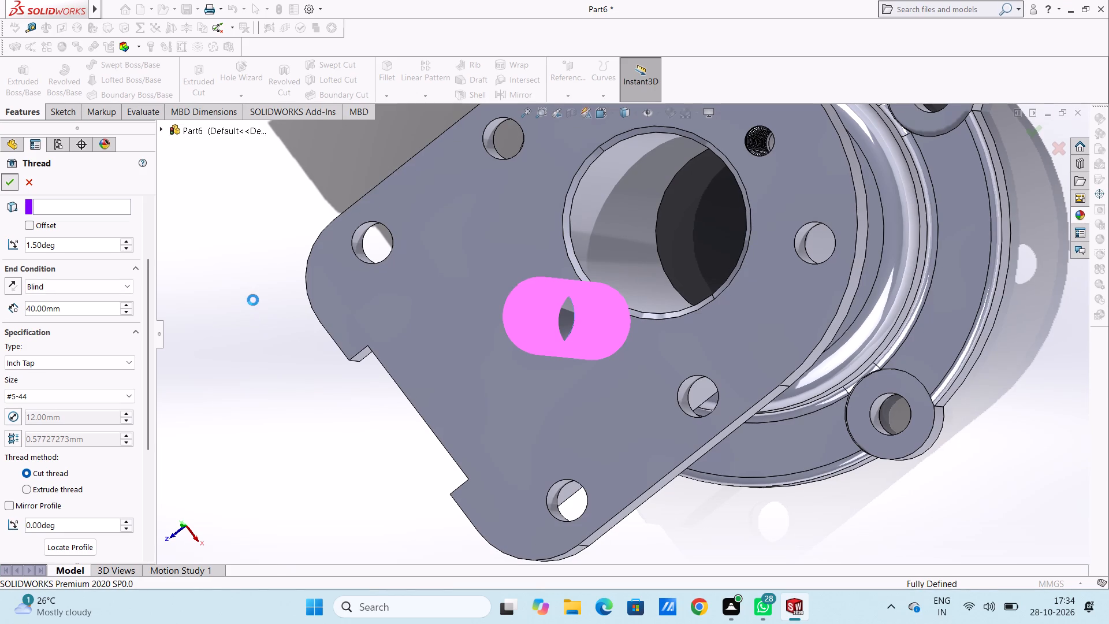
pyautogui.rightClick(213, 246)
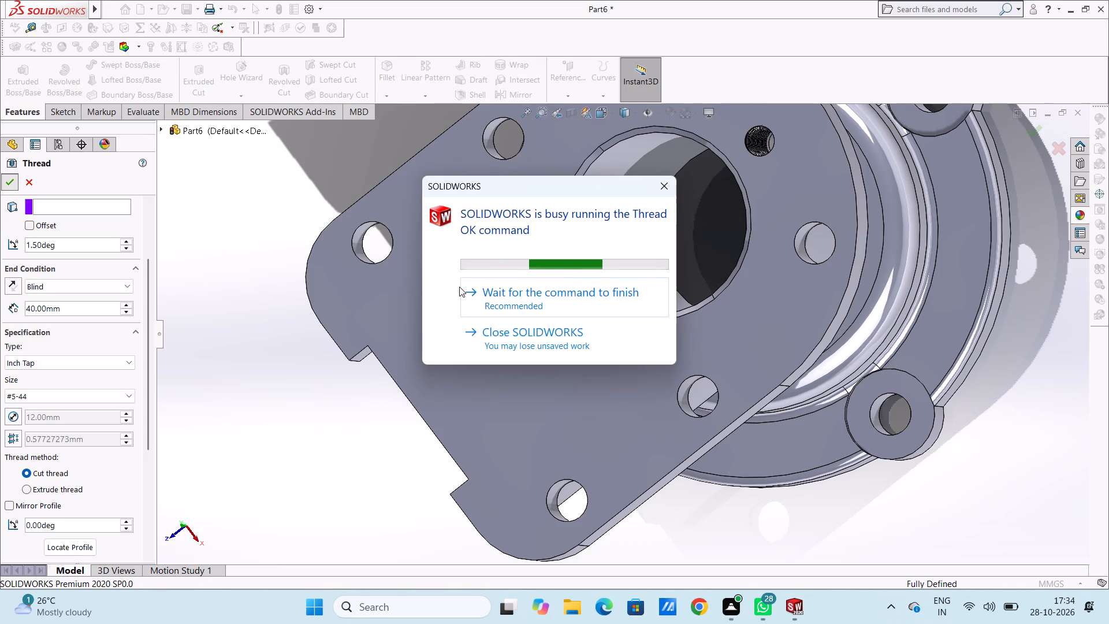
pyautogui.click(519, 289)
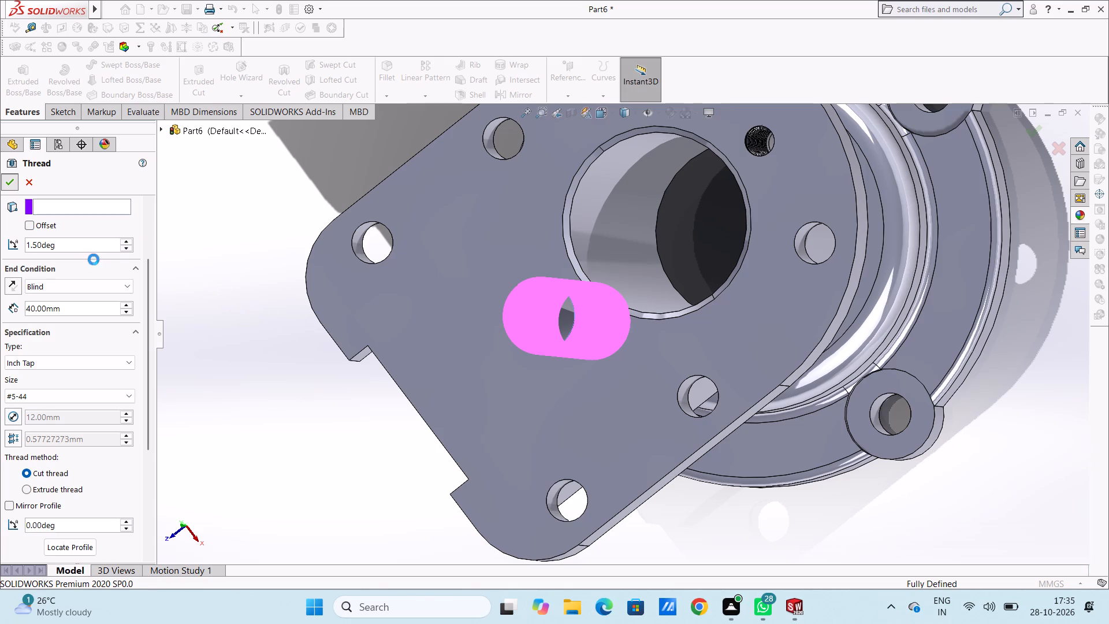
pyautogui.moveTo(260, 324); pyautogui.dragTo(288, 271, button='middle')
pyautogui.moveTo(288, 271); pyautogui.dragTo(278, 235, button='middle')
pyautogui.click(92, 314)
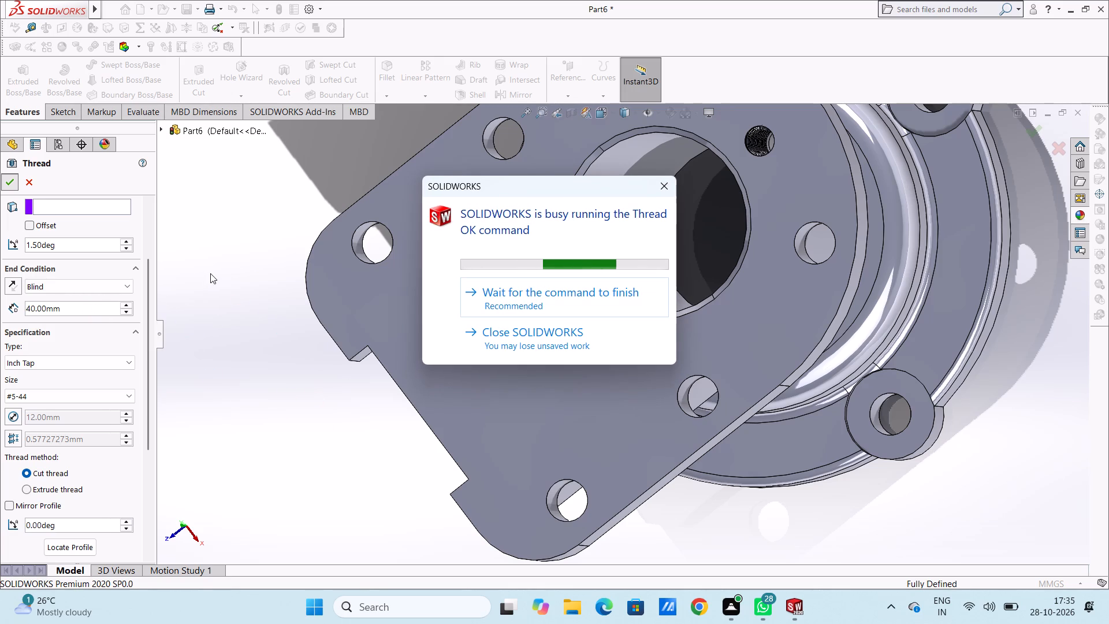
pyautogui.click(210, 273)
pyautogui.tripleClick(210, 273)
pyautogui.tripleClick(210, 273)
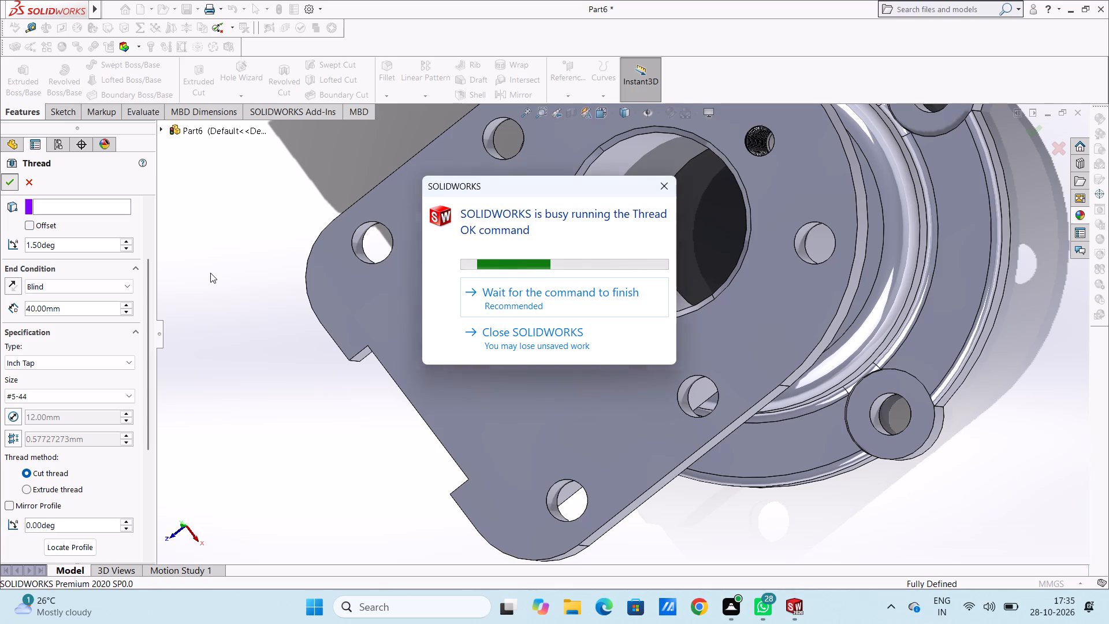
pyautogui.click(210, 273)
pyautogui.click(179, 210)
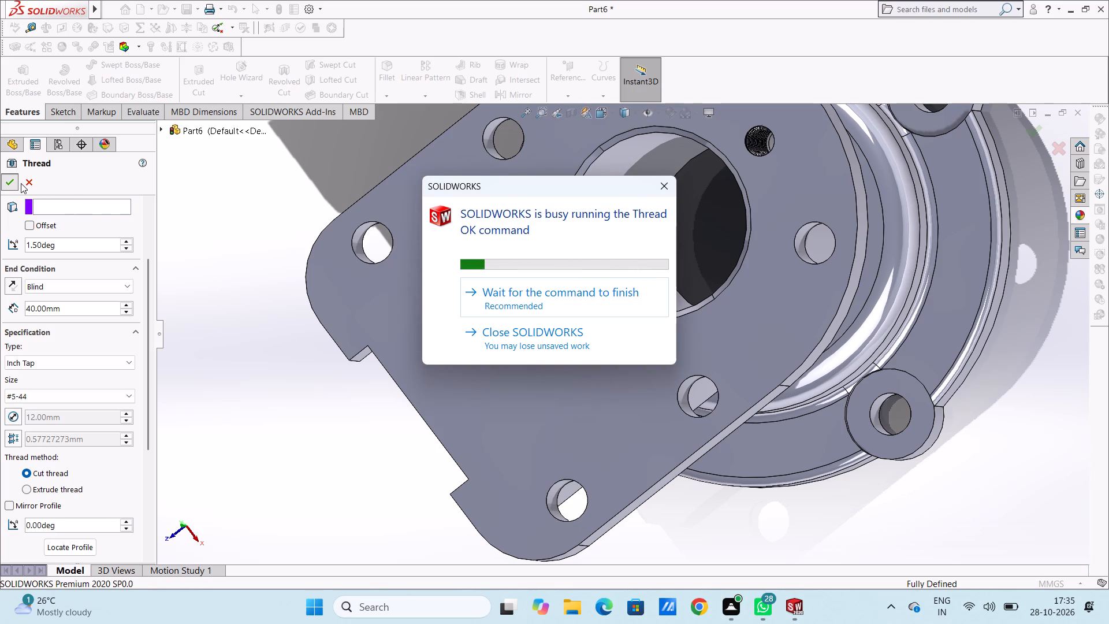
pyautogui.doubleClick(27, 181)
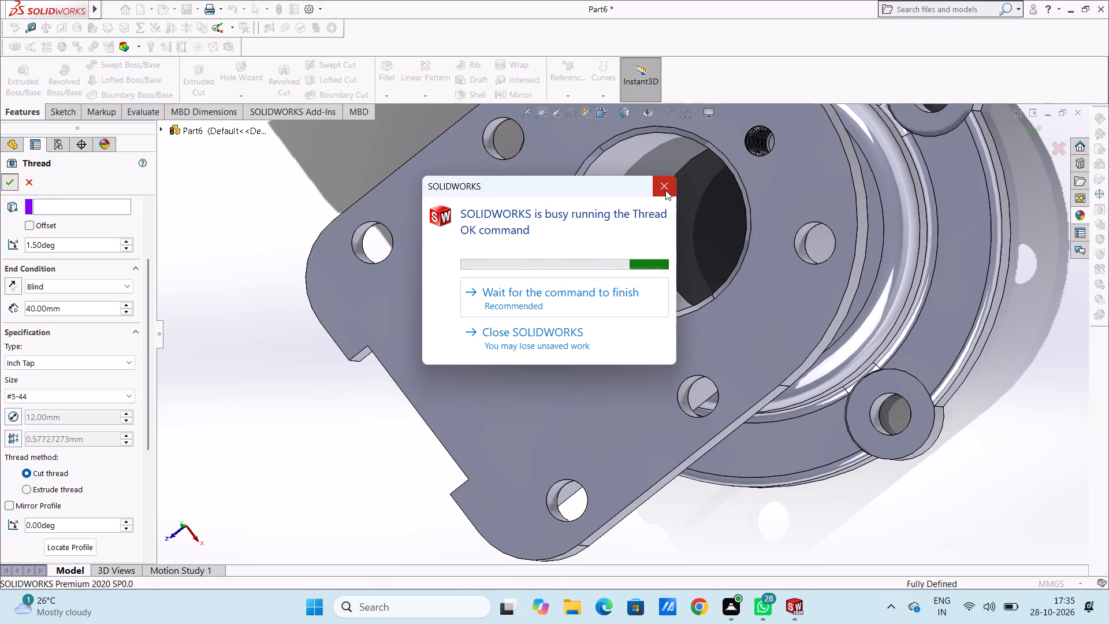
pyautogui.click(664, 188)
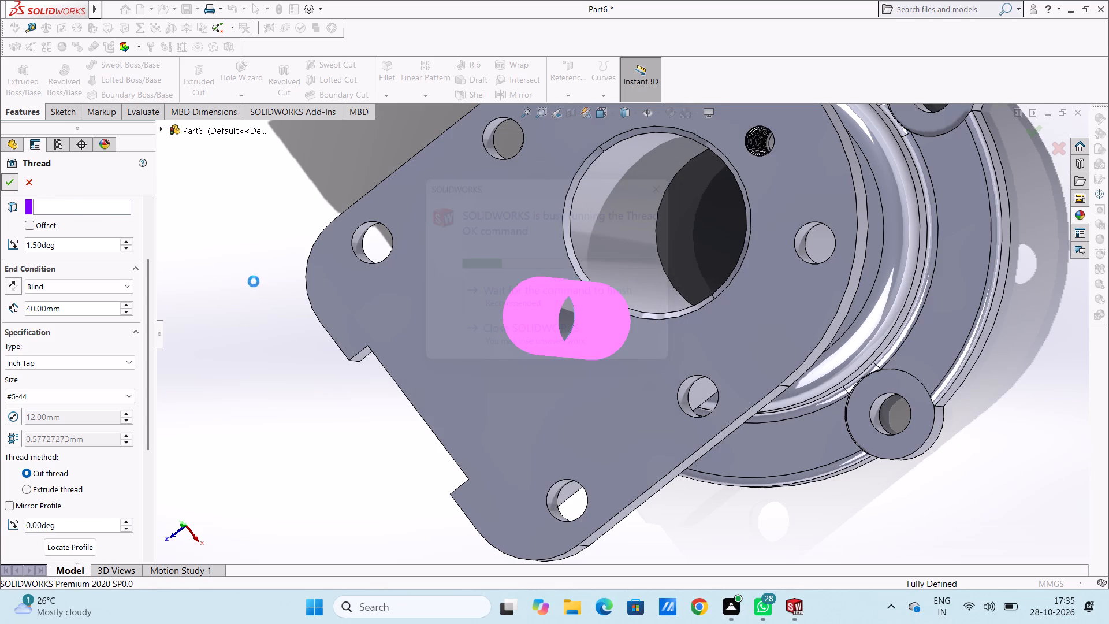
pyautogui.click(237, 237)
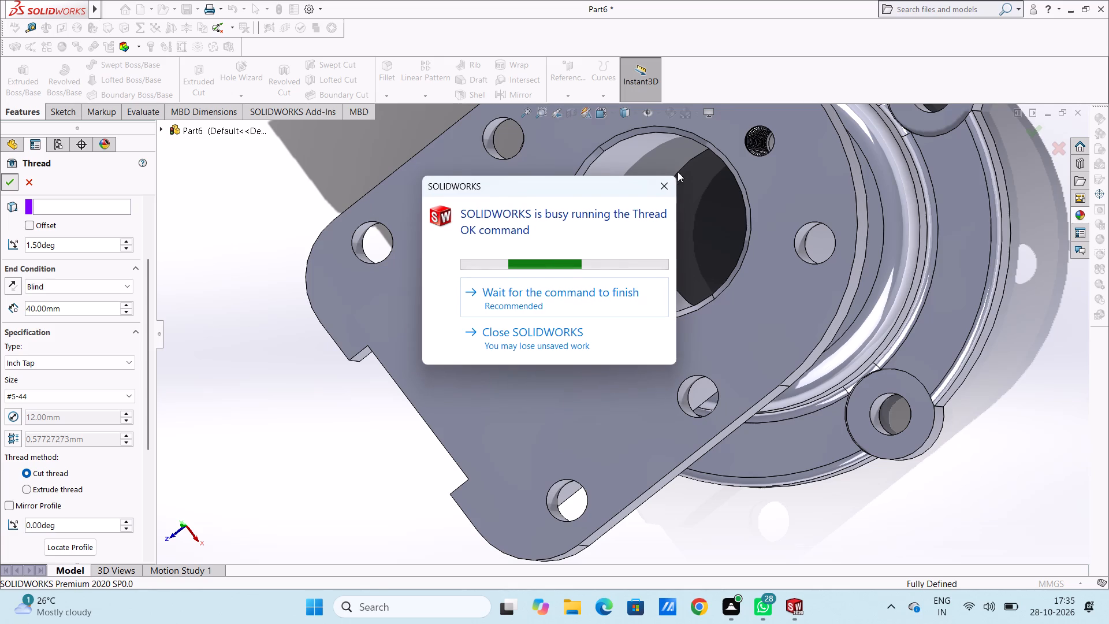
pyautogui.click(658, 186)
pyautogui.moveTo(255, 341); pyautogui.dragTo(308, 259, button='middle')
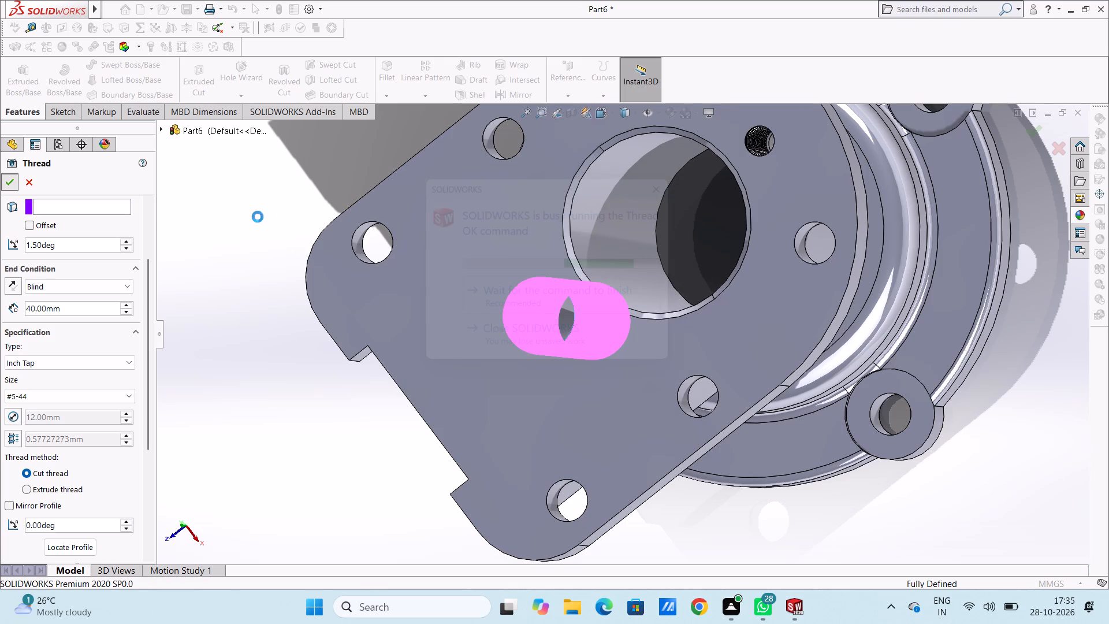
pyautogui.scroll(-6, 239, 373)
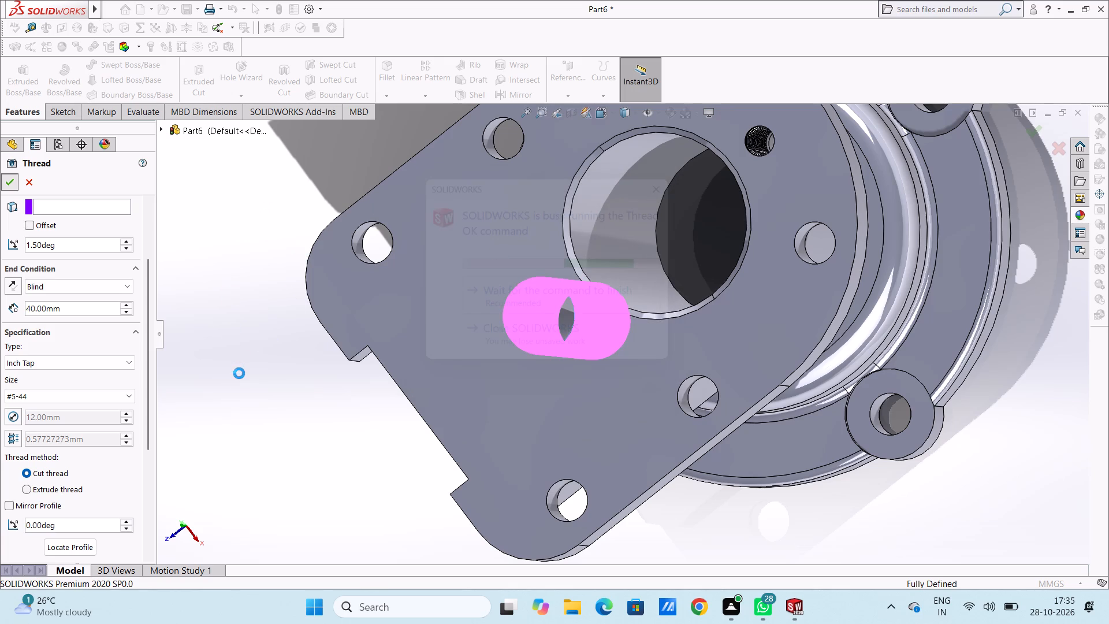
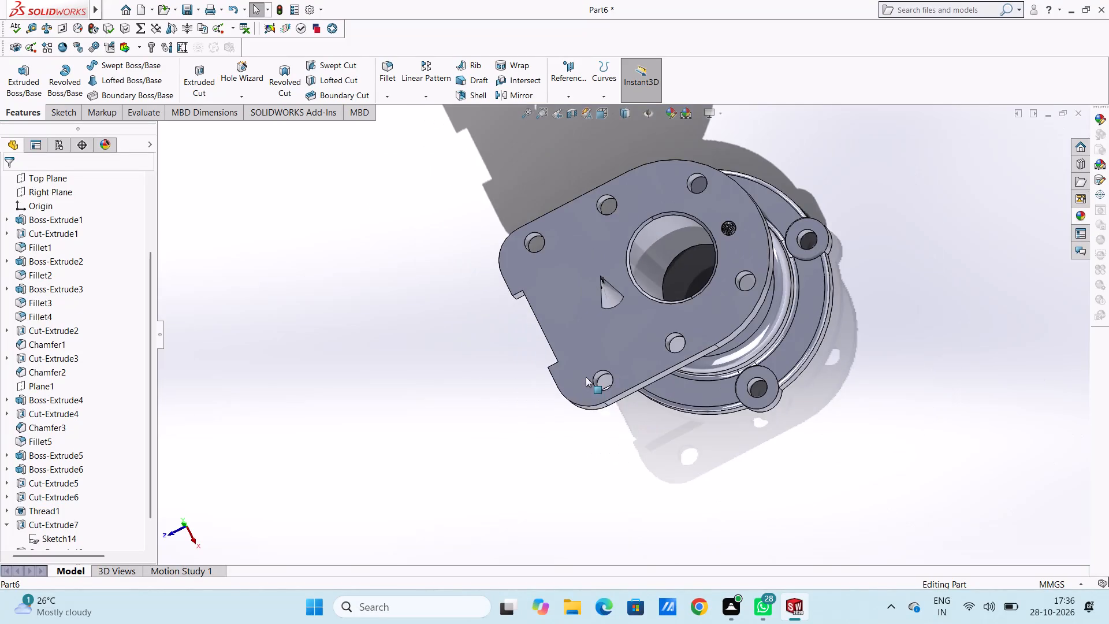
# Undo the last operation that altered the hole beside the large bore on the flange plate.
pyautogui.moveTo(475, 410); pyautogui.dragTo(483, 403, button='middle')
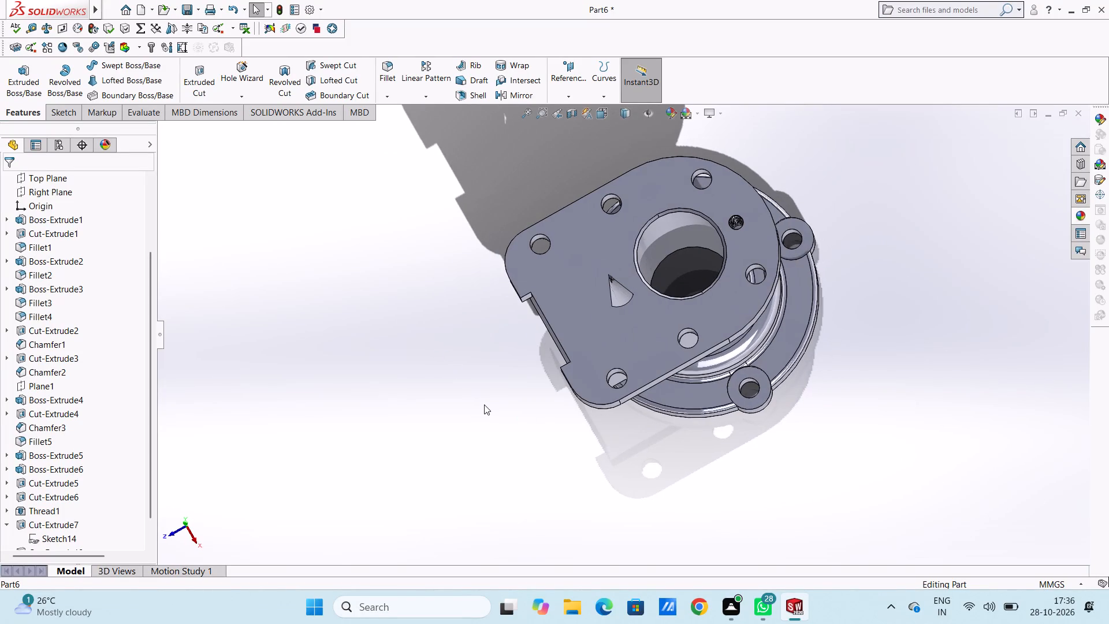
pyautogui.hotkey('ctrl', 'z')
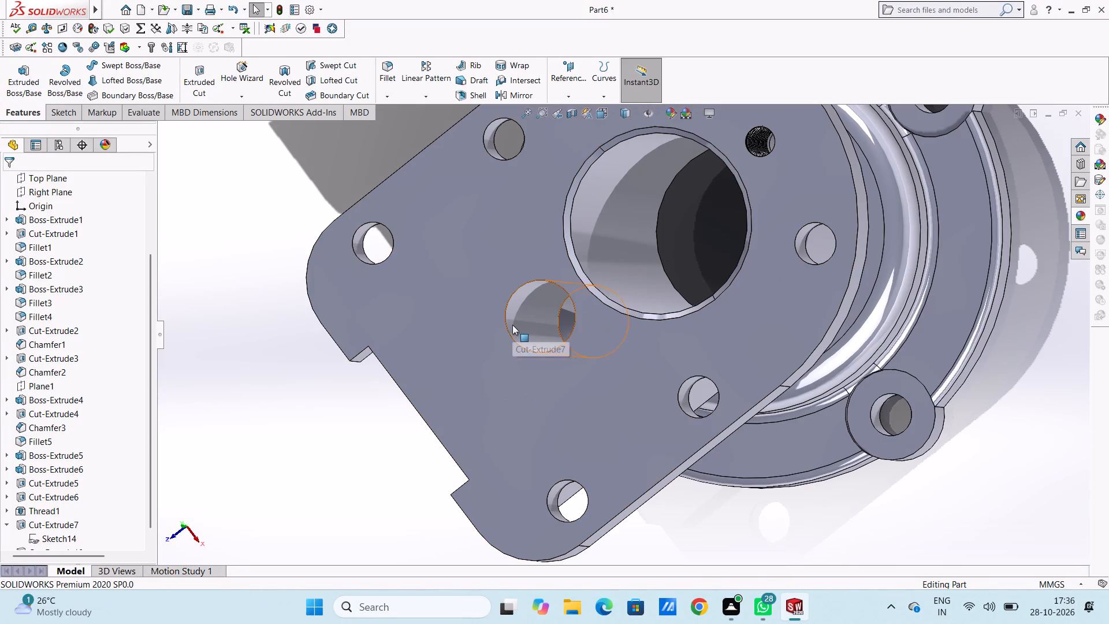
# Create a 40 mm blind Inch Tap #5-44 thread on the circular edge of the plain hole beside the large bore.
pyautogui.click(242, 95)
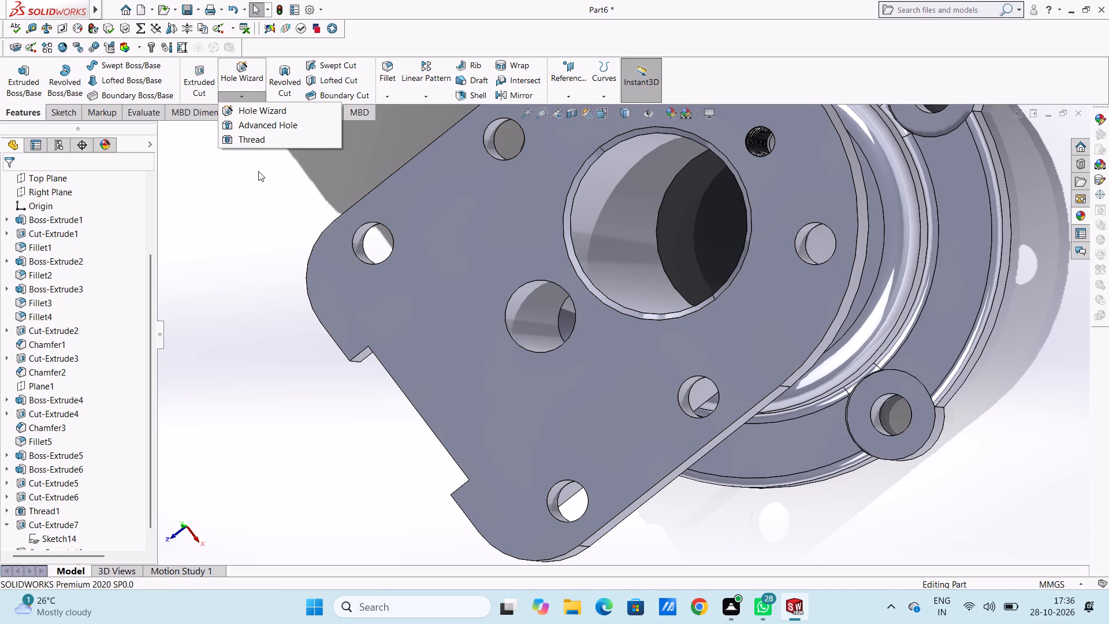
pyautogui.click(236, 217)
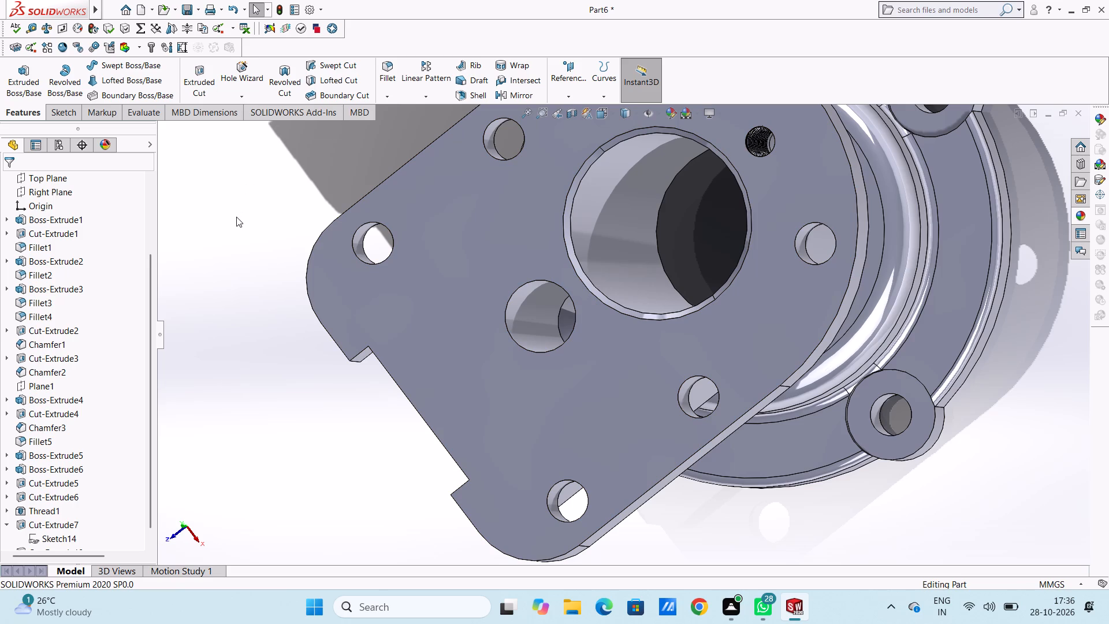
pyautogui.click(237, 92)
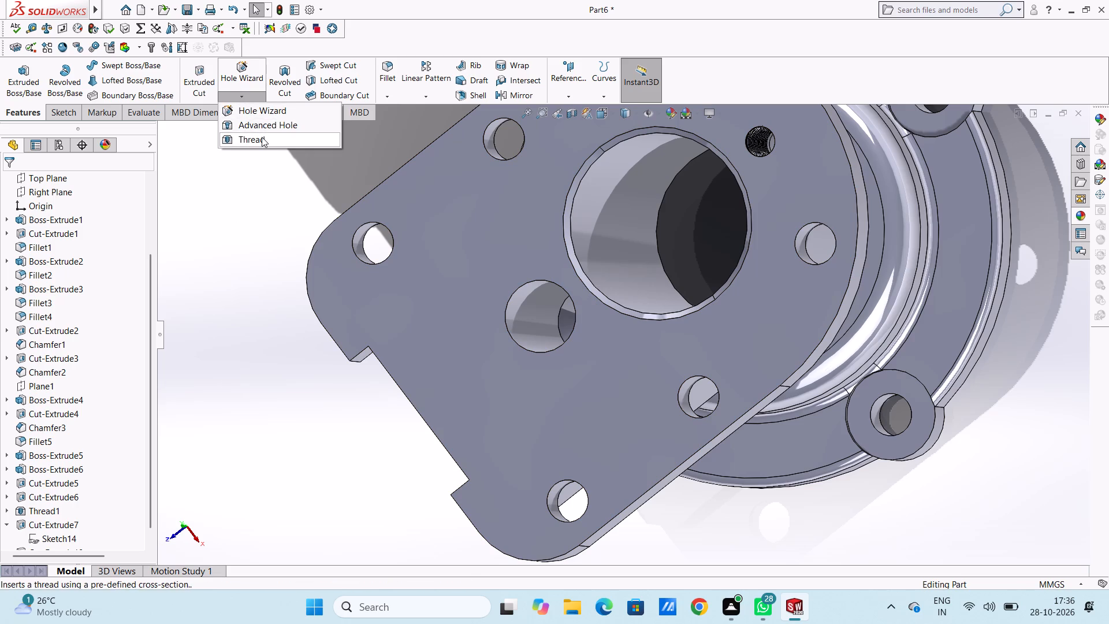
pyautogui.click(262, 138)
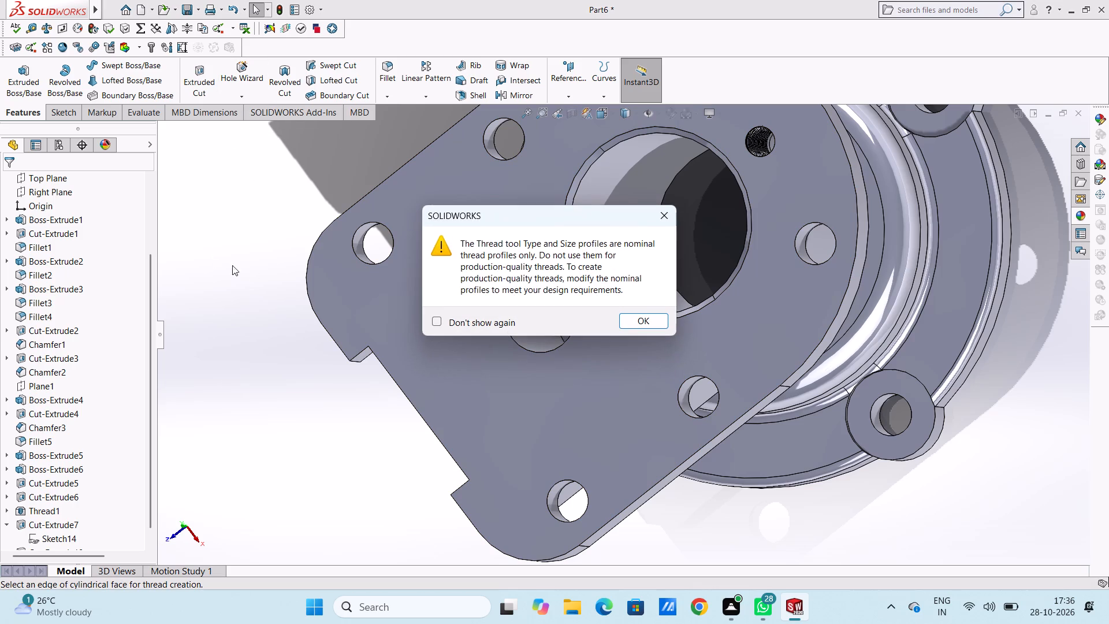
pyautogui.click(666, 217)
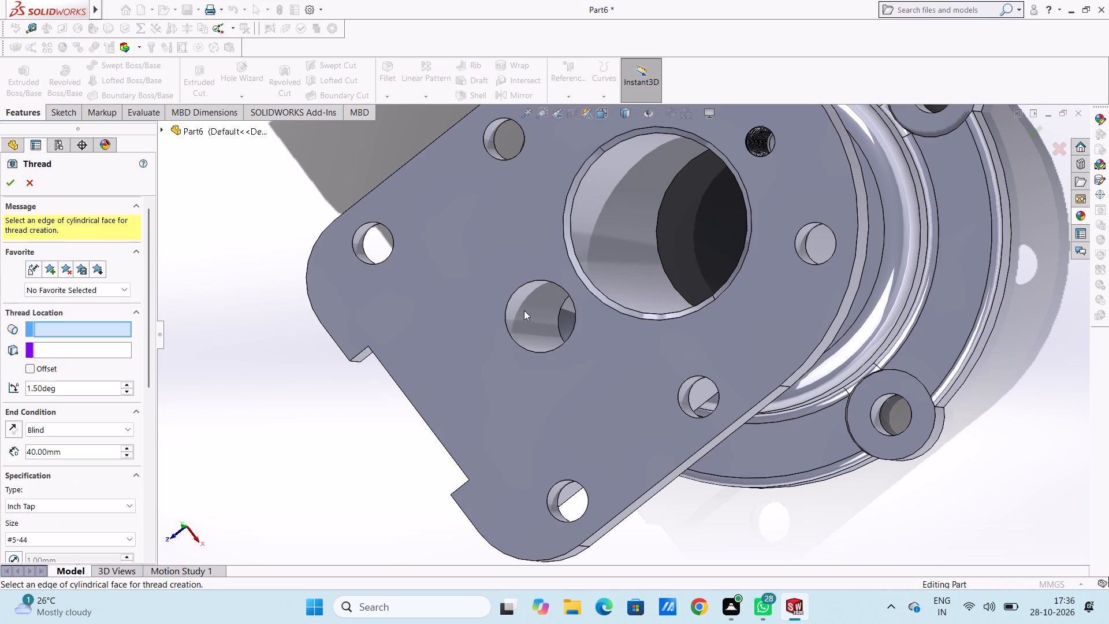
pyautogui.click(504, 312)
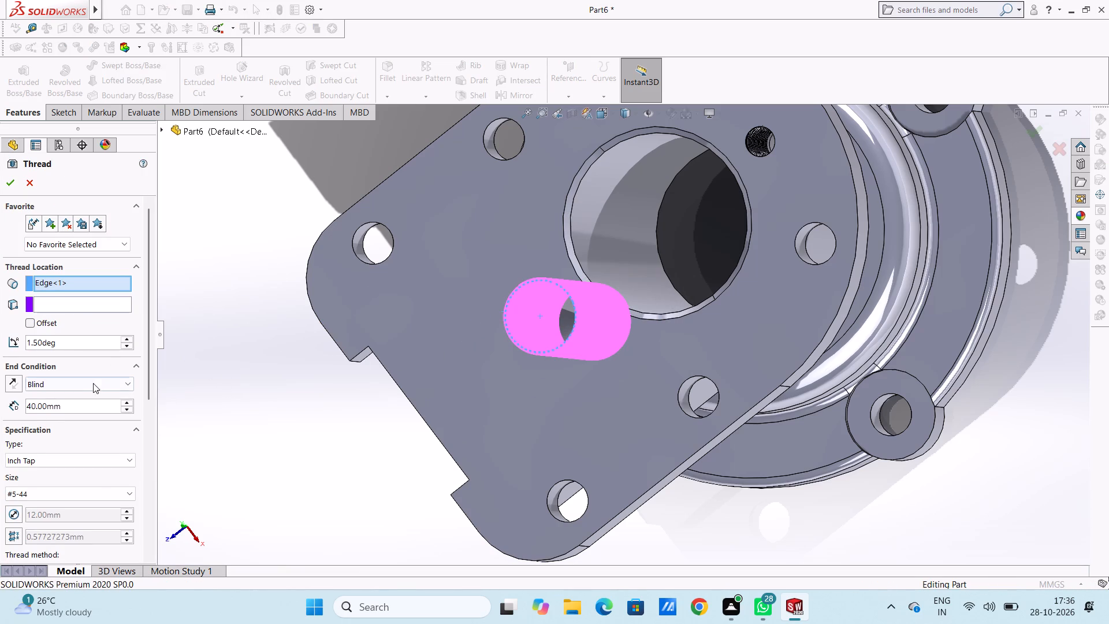
pyautogui.click(8, 186)
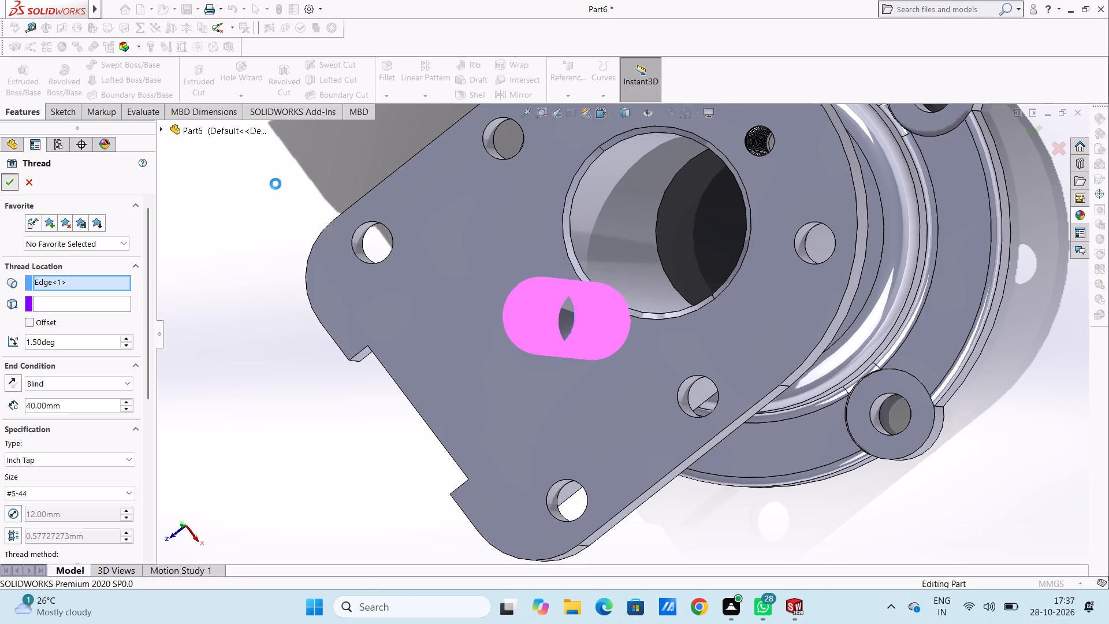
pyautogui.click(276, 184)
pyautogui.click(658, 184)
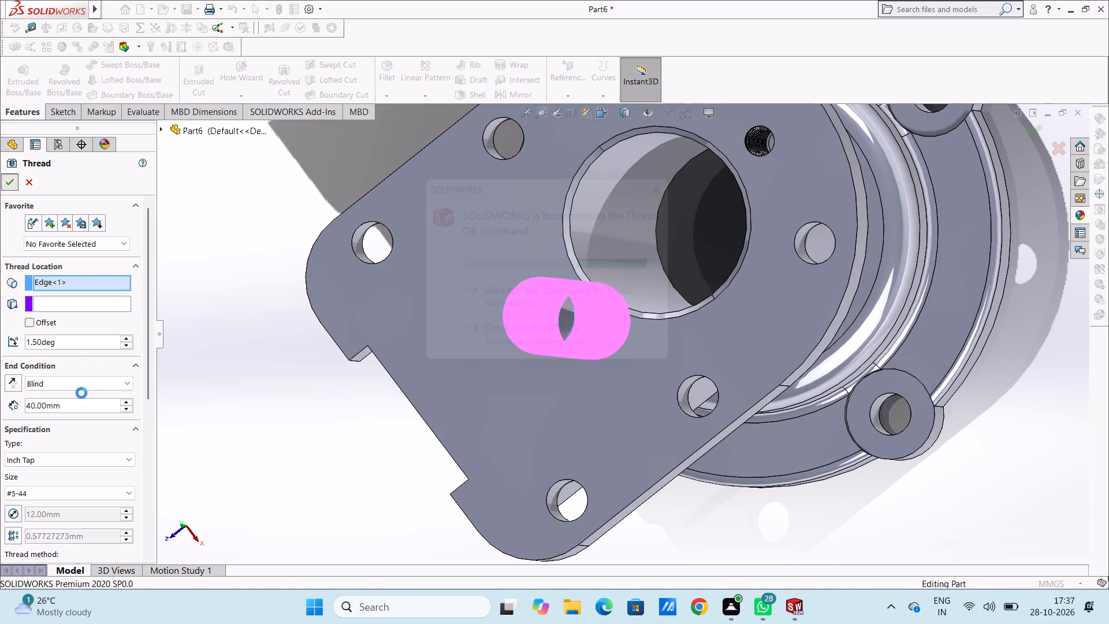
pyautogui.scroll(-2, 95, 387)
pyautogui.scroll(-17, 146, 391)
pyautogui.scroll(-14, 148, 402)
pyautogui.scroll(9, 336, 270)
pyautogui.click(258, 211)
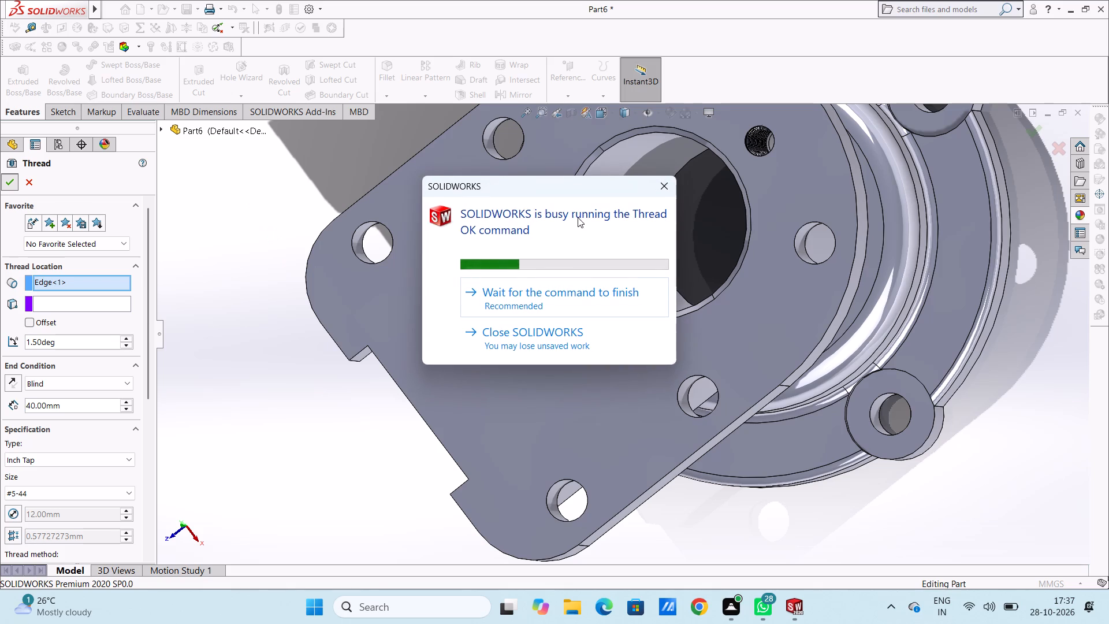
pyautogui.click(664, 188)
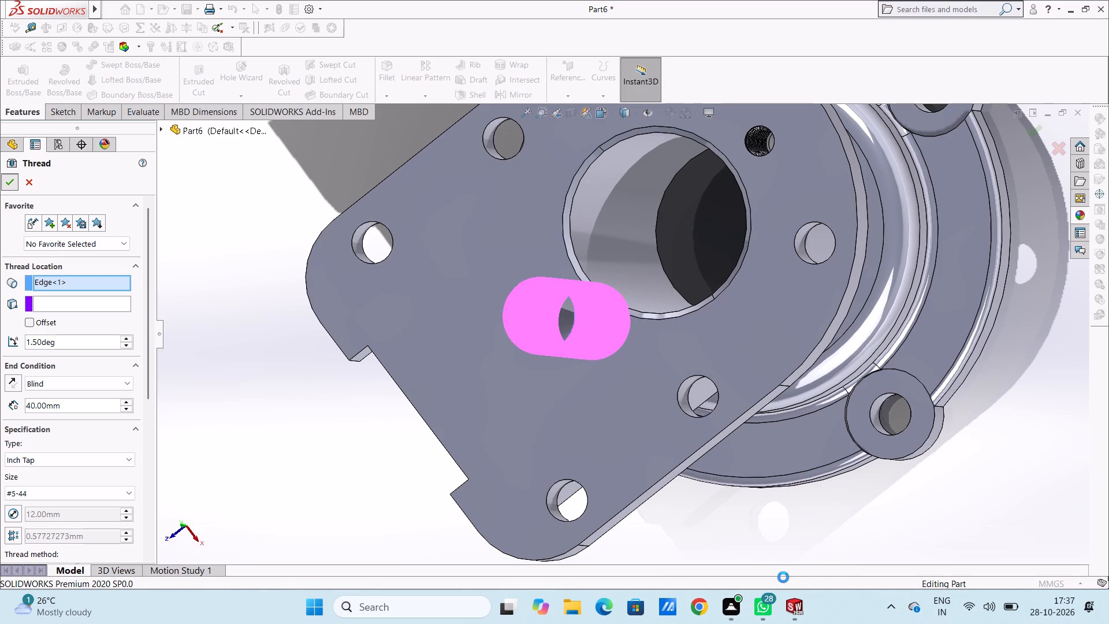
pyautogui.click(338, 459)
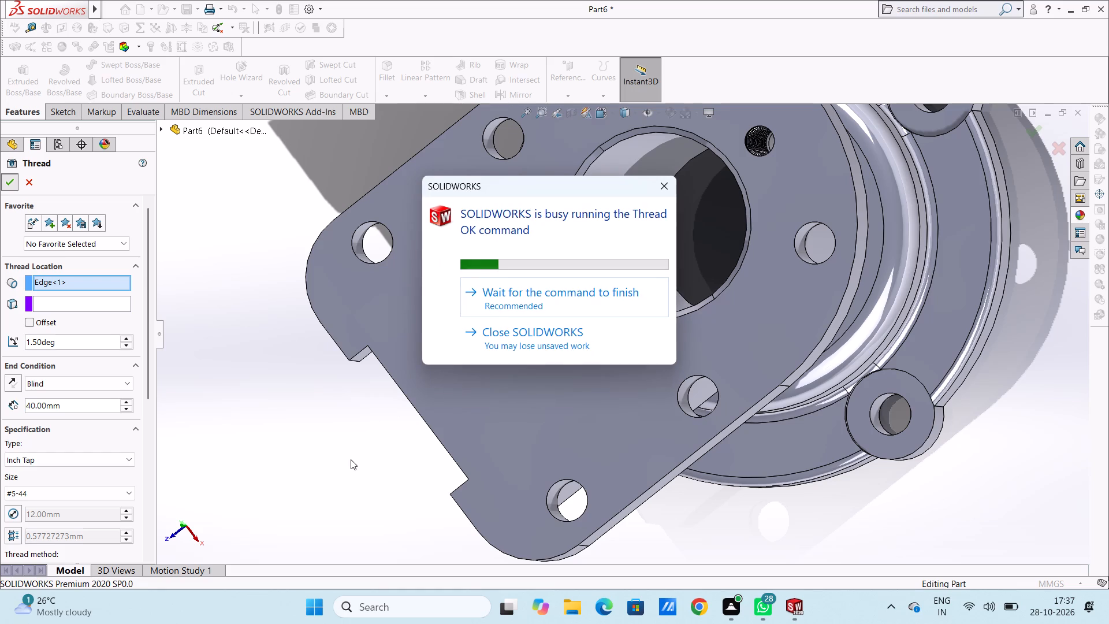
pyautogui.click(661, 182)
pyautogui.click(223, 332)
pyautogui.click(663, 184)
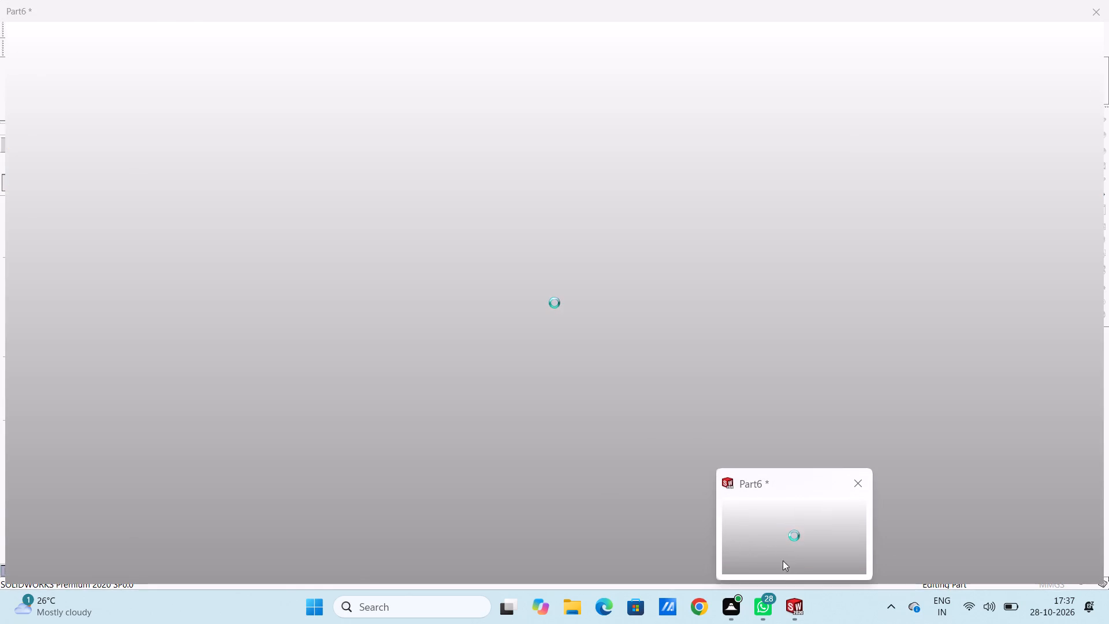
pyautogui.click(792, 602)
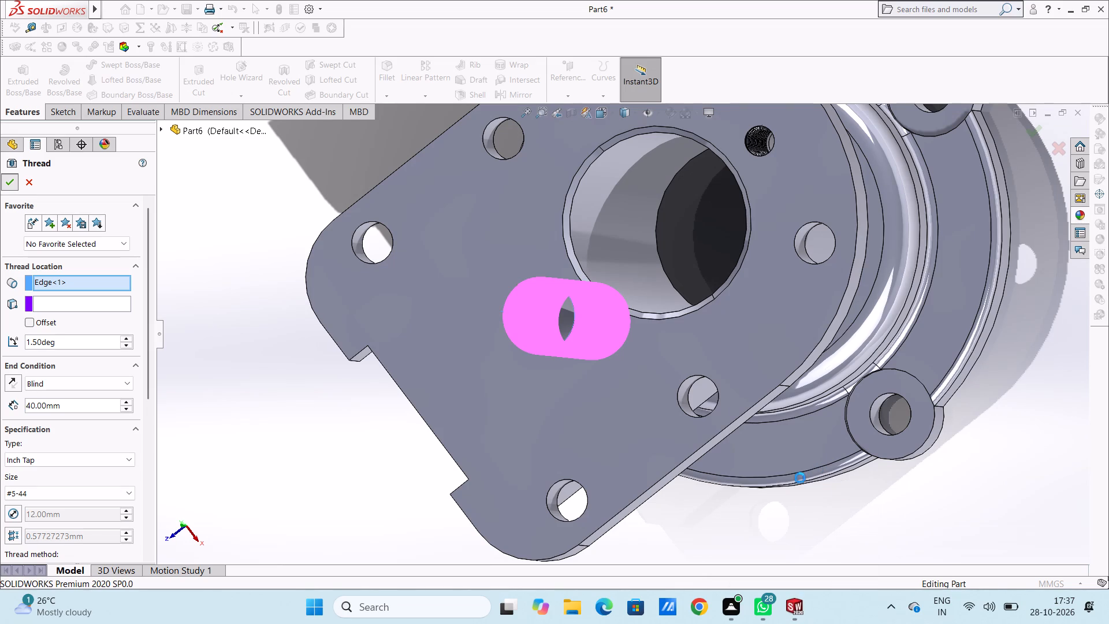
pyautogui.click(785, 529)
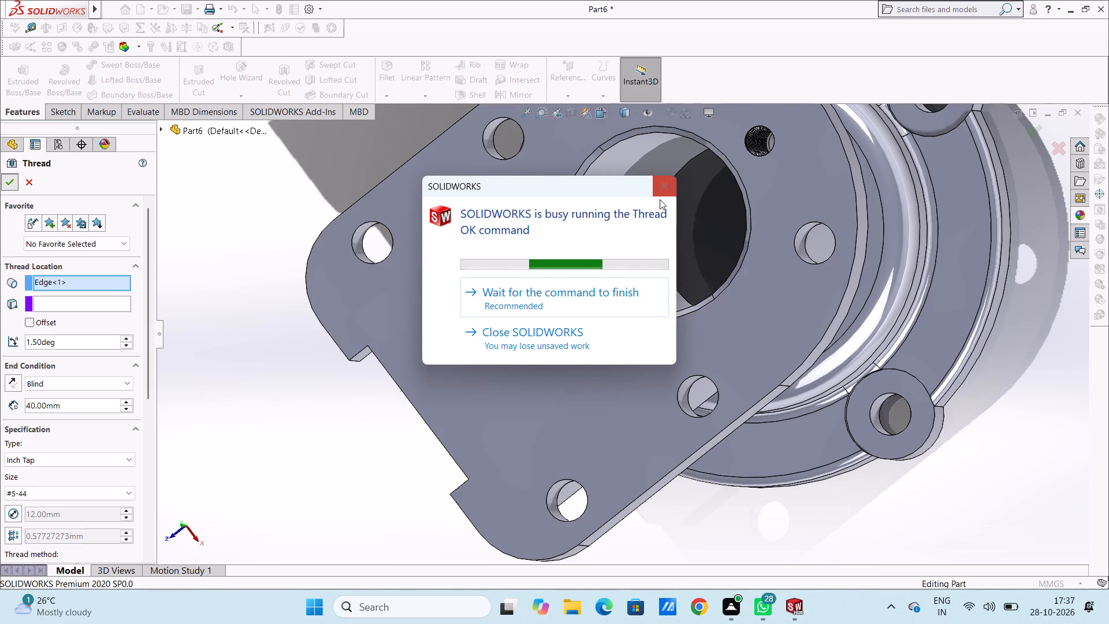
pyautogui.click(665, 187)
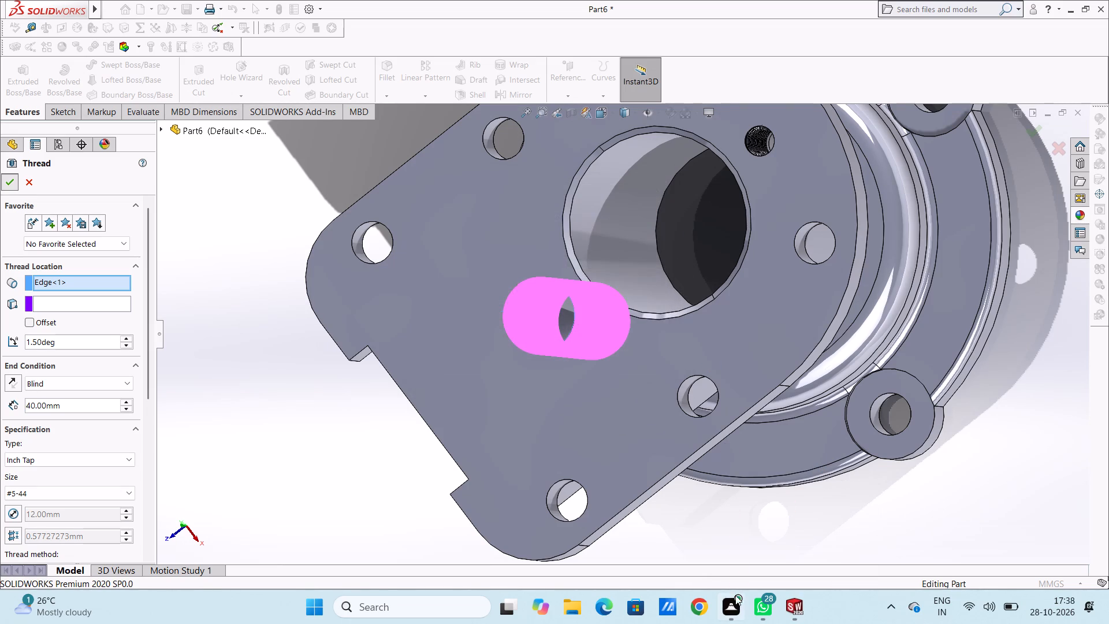
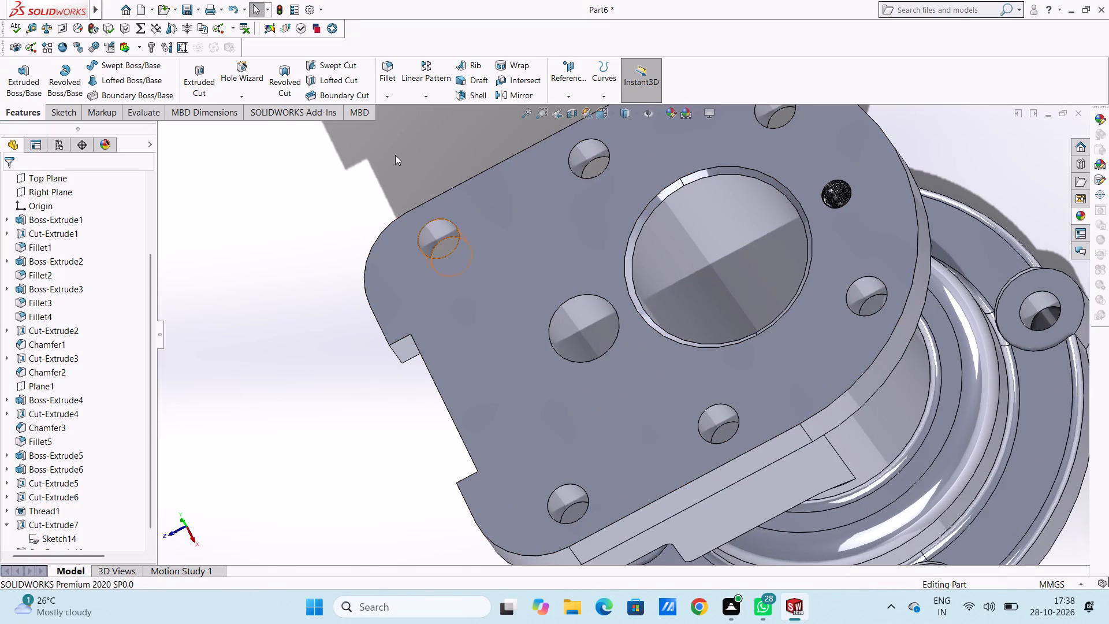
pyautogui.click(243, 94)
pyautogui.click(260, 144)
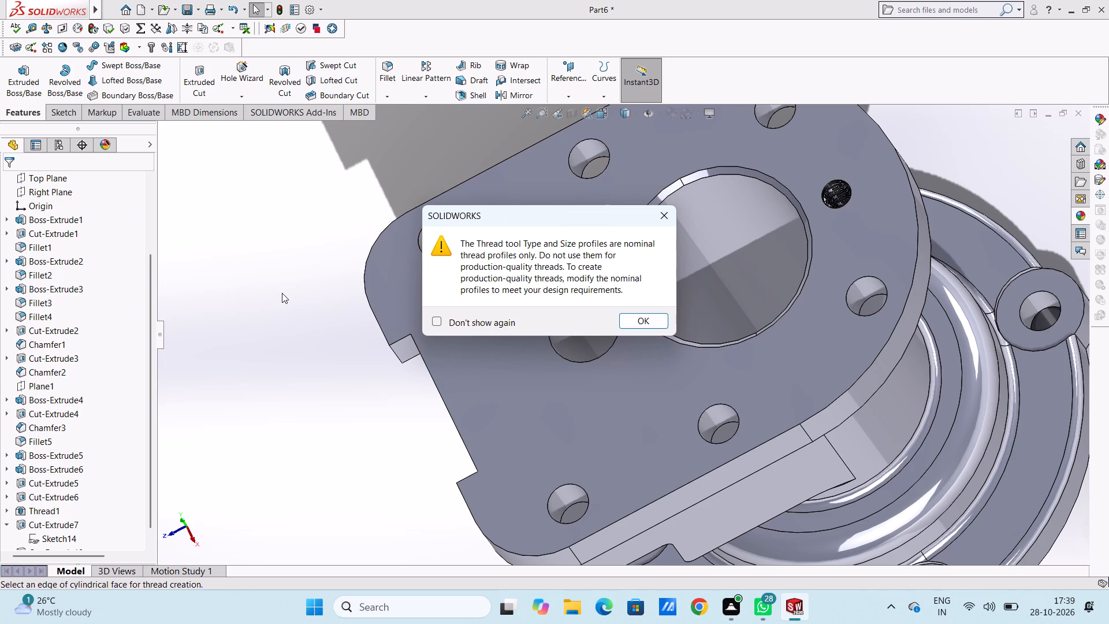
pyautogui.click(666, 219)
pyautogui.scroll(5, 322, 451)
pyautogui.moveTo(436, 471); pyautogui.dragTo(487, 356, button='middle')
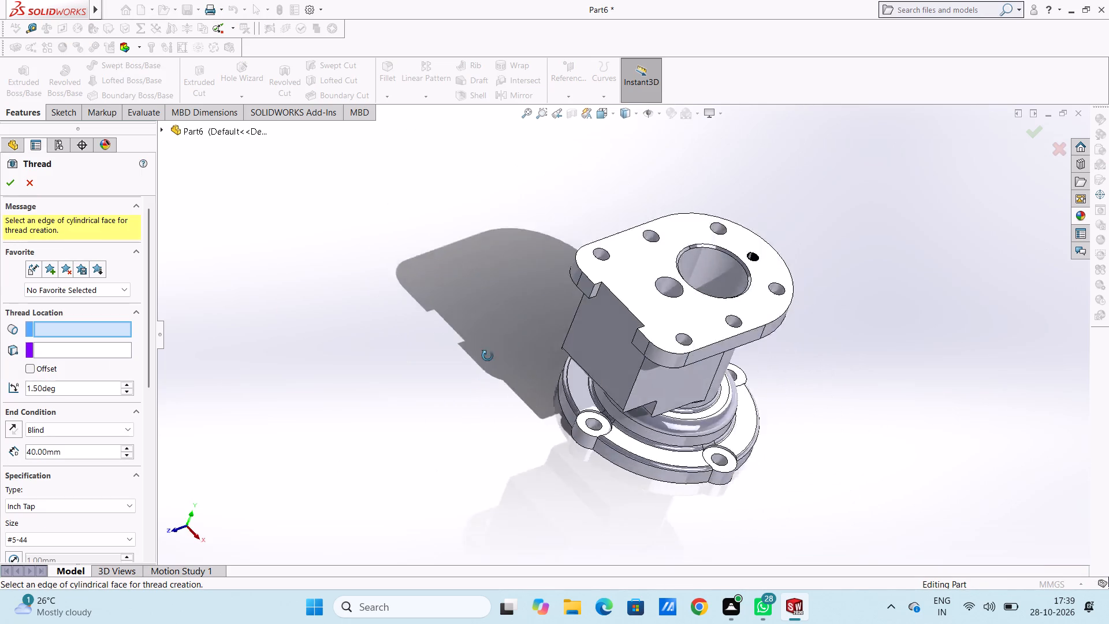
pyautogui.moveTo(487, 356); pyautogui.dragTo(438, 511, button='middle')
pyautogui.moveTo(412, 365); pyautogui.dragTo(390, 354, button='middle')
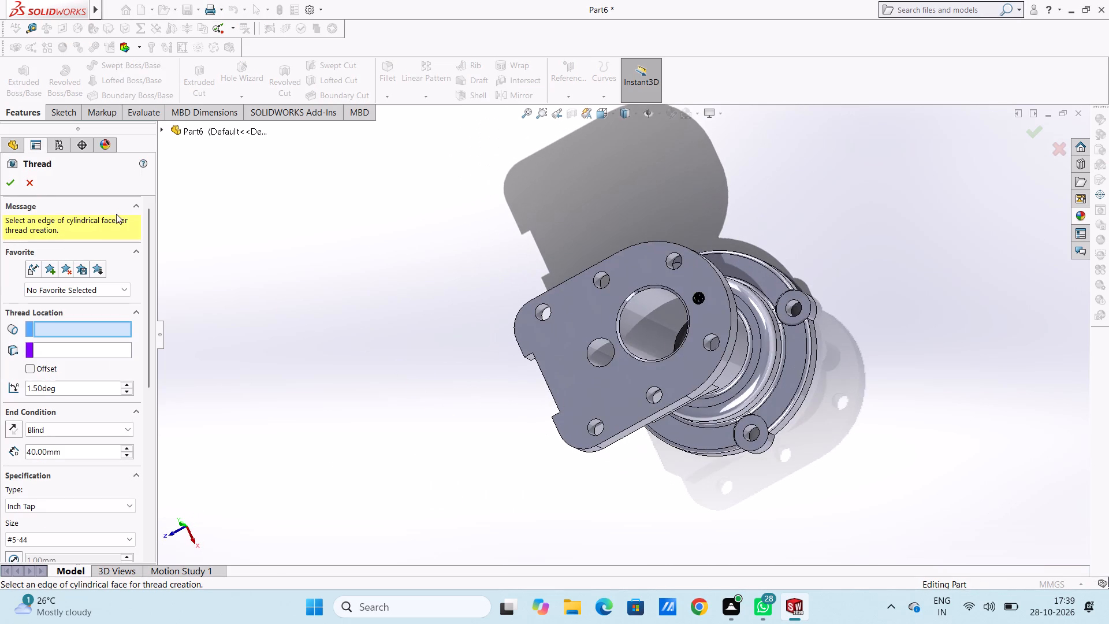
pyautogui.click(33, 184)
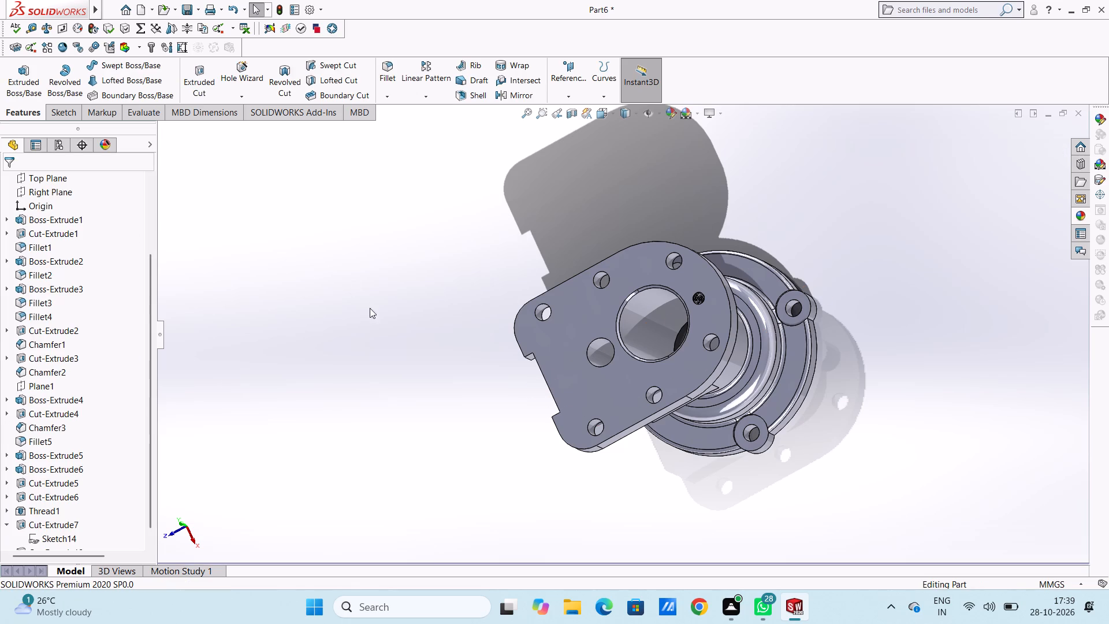
# Start a sketch on the flat stepped side face of the block beneath the flange plate, viewed from the right.
pyautogui.moveTo(401, 379); pyautogui.dragTo(432, 228, button='middle')
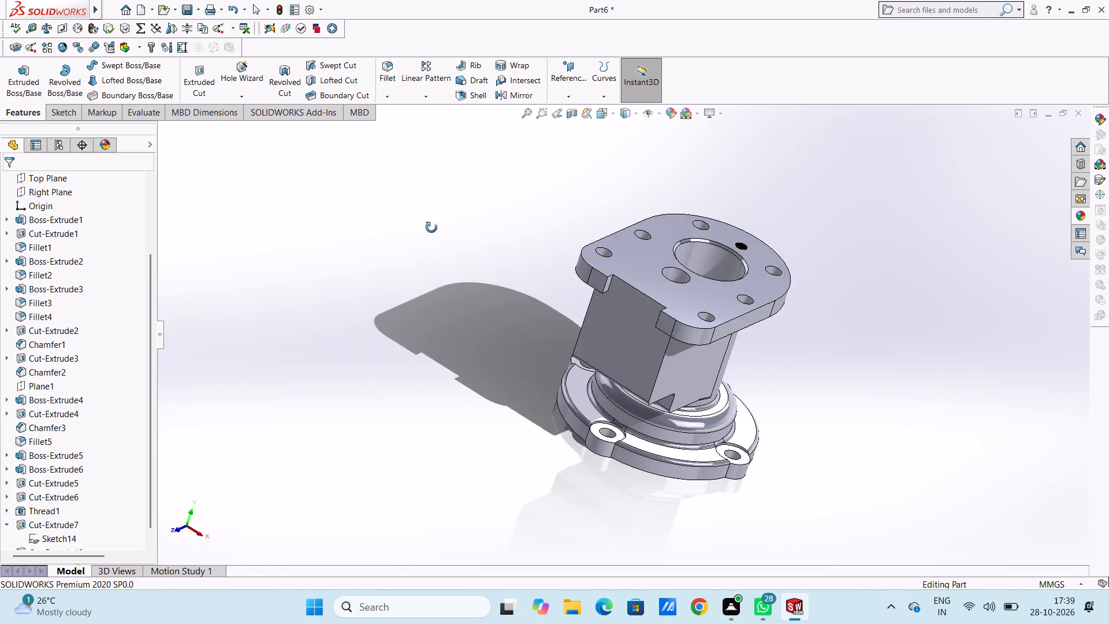
pyautogui.moveTo(470, 408); pyautogui.dragTo(444, 391, button='middle')
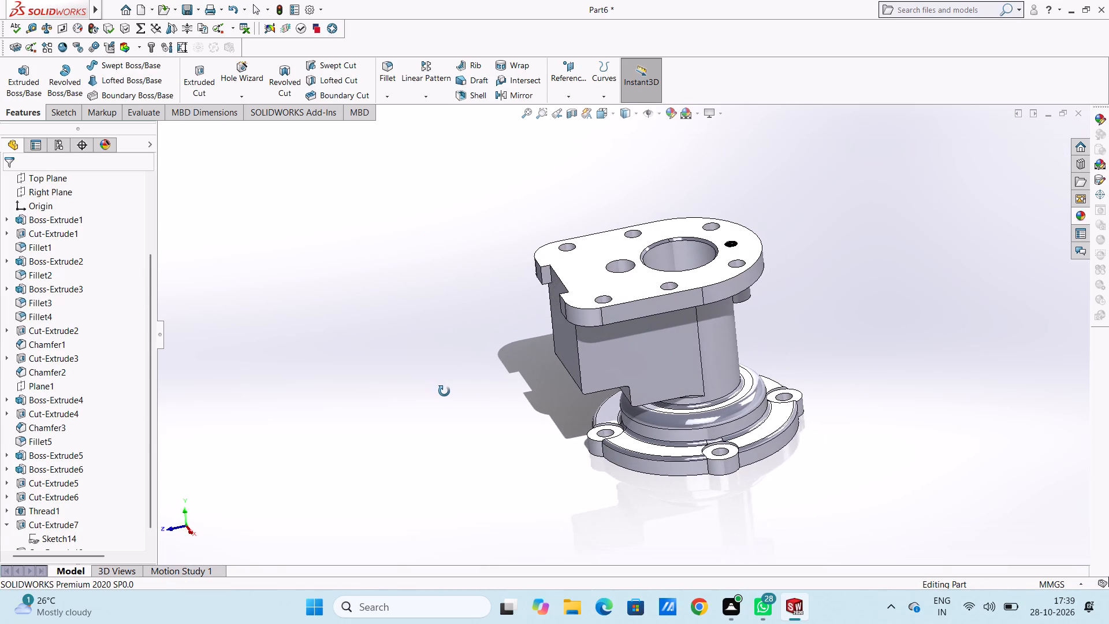
pyautogui.moveTo(444, 391); pyautogui.dragTo(448, 397, button='middle')
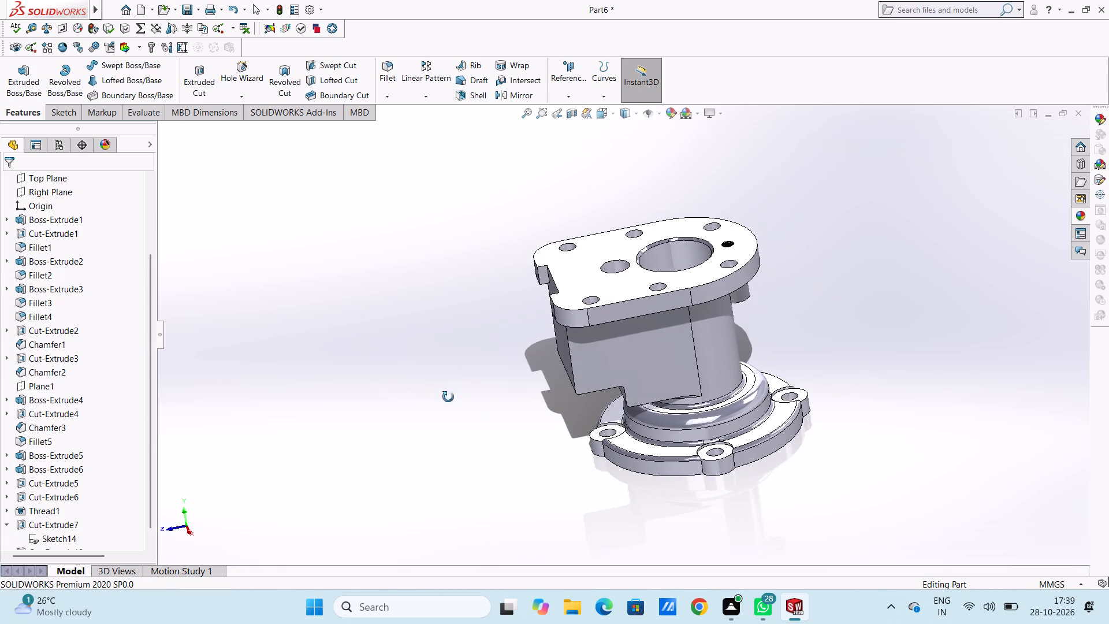
pyautogui.moveTo(448, 397); pyautogui.dragTo(436, 343, button='middle')
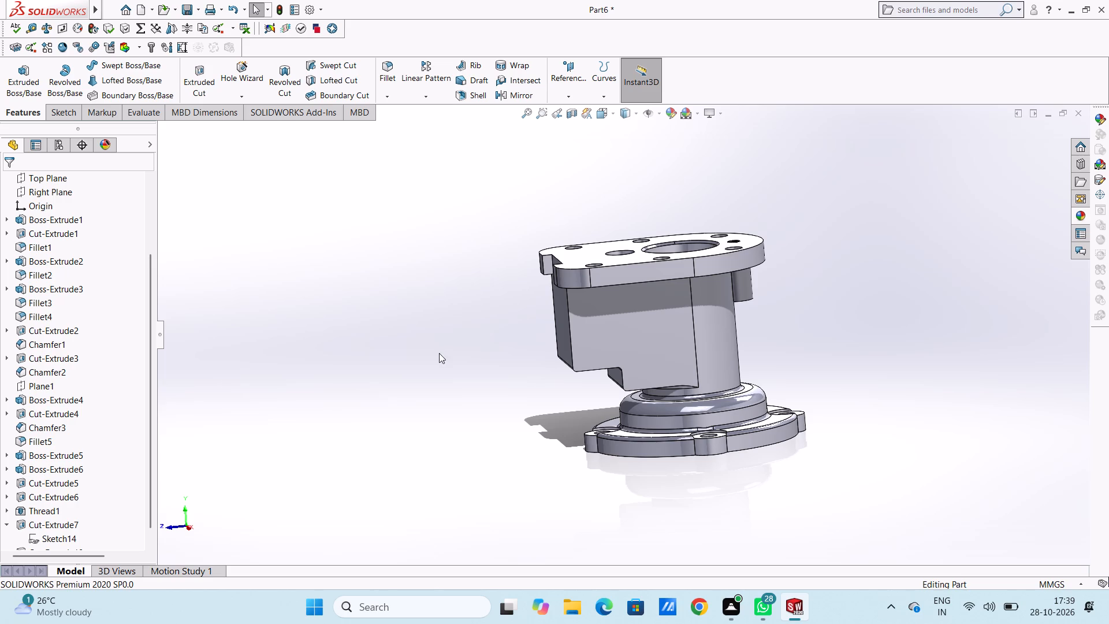
pyautogui.moveTo(452, 384); pyautogui.dragTo(397, 365, button='middle')
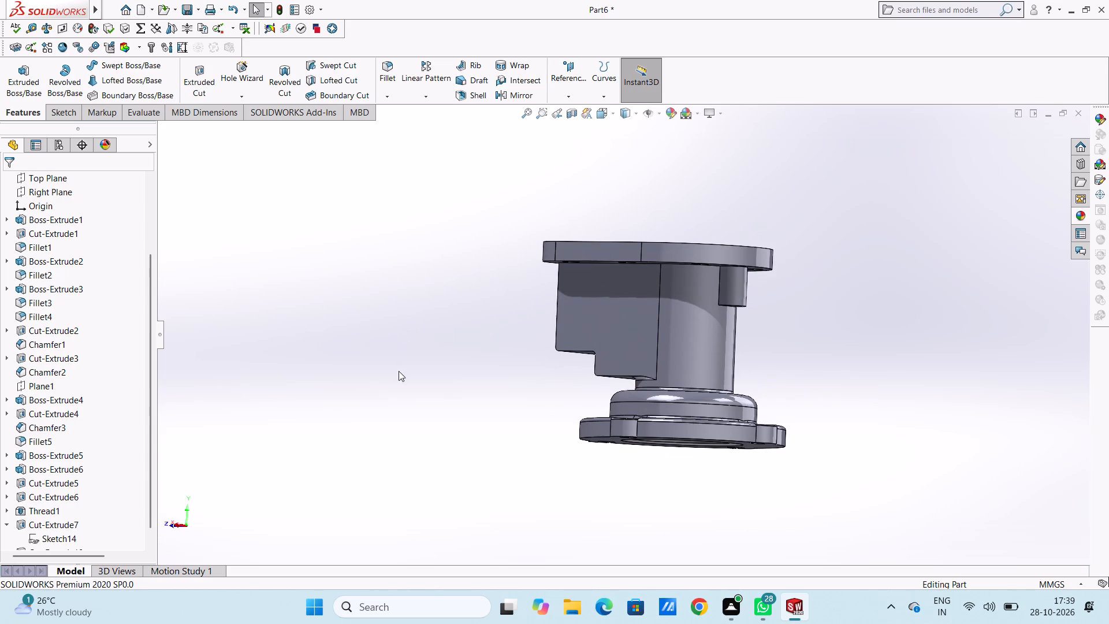
pyautogui.hotkey('ctrl', '4')
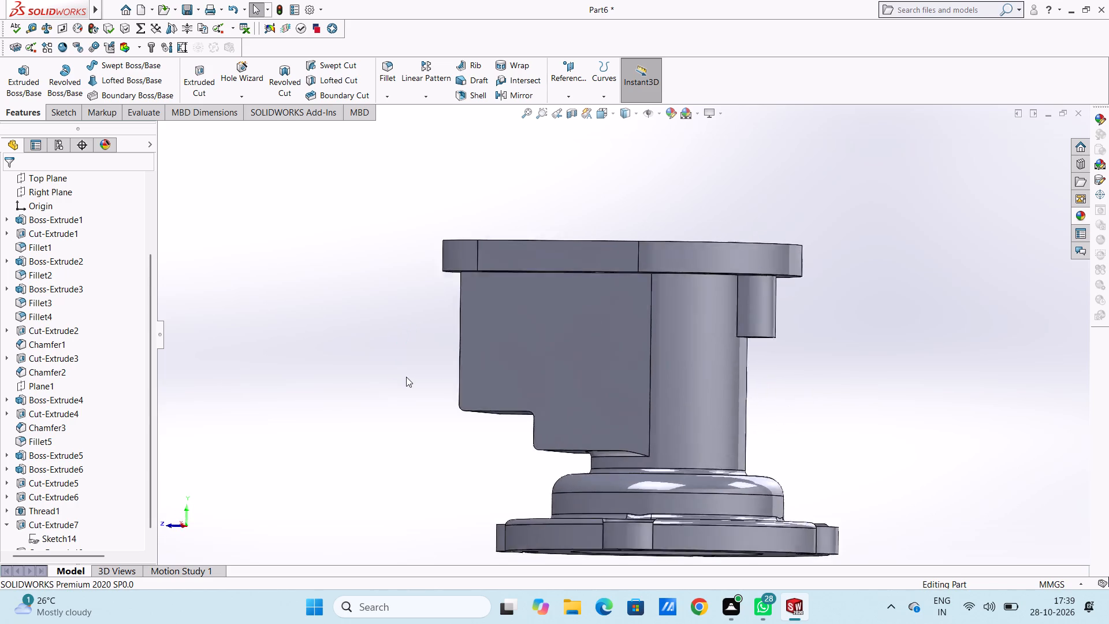
pyautogui.scroll(3, 608, 278)
pyautogui.click(553, 298)
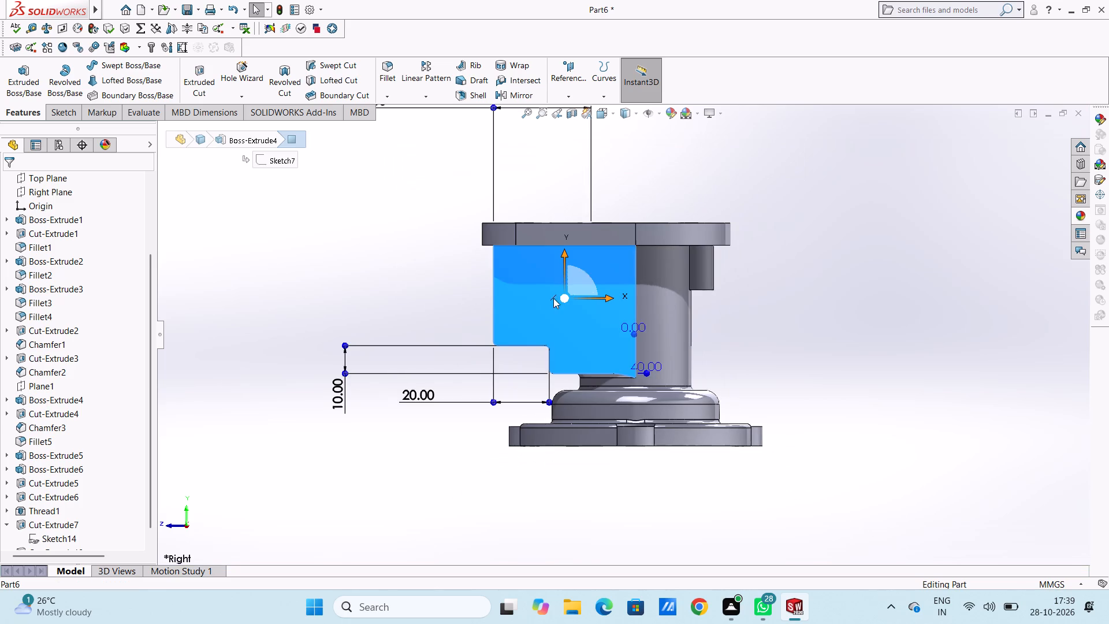
pyautogui.click(607, 266)
pyautogui.click(390, 288)
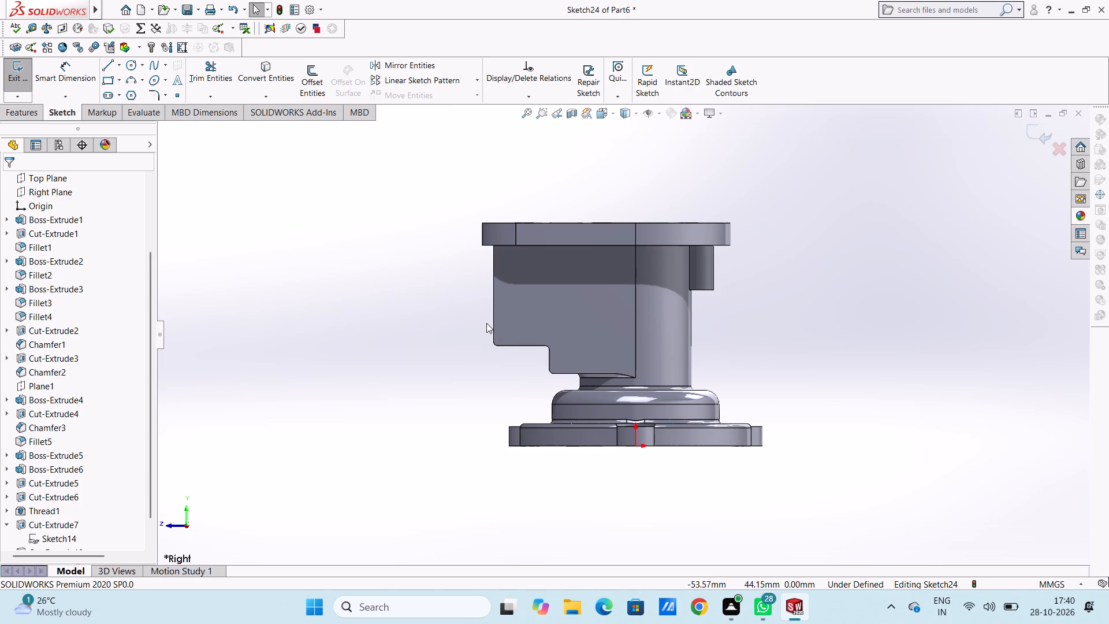
# Sketch a 51 mm horizontal line along the upper edge of the block's side face.
pyautogui.click(128, 65)
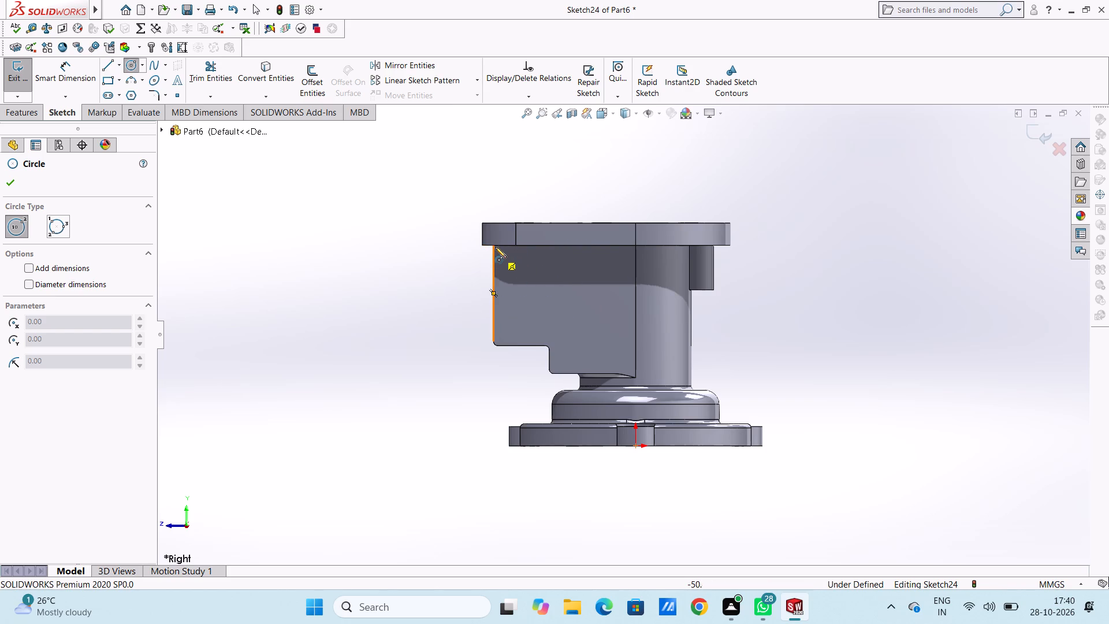
pyautogui.click(12, 177)
pyautogui.click(106, 67)
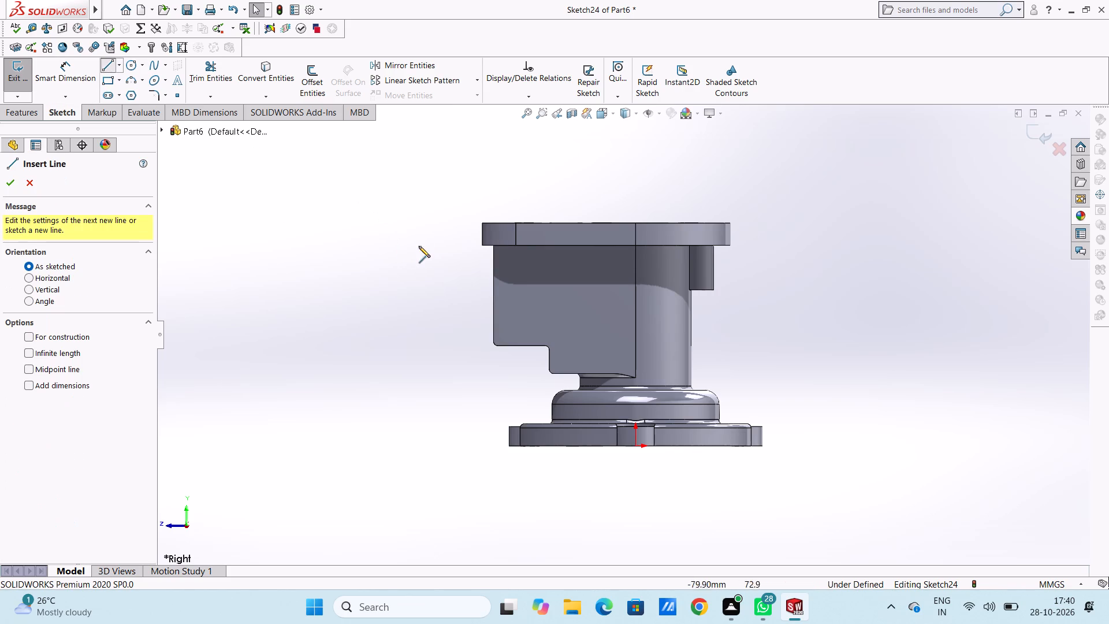
pyautogui.click(493, 246)
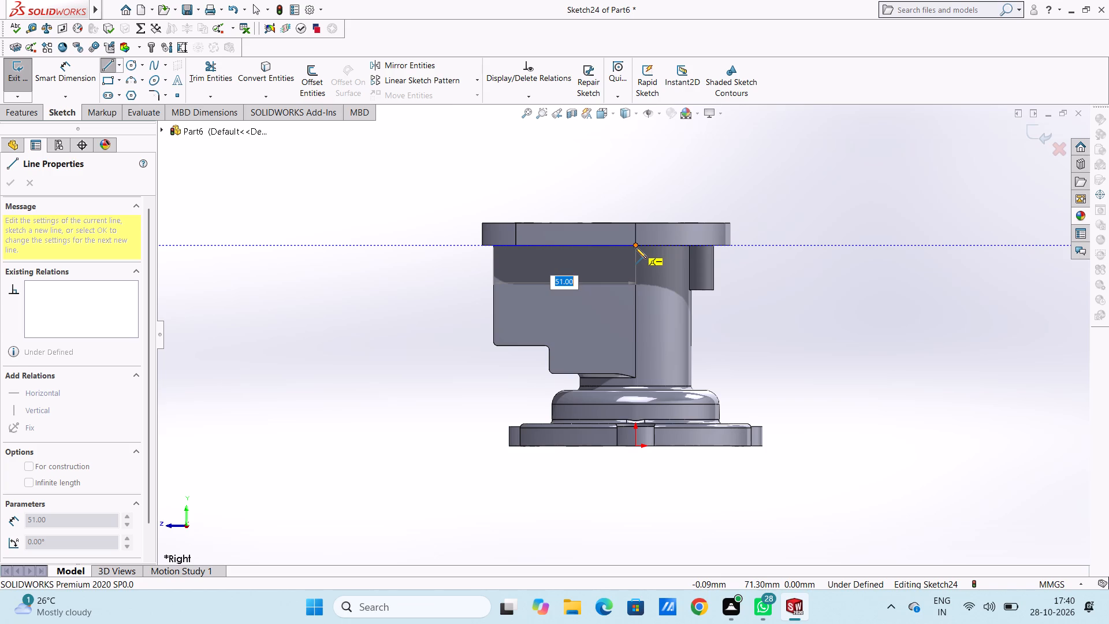
pyautogui.click(635, 247)
pyautogui.rightClick(727, 153)
pyautogui.click(746, 168)
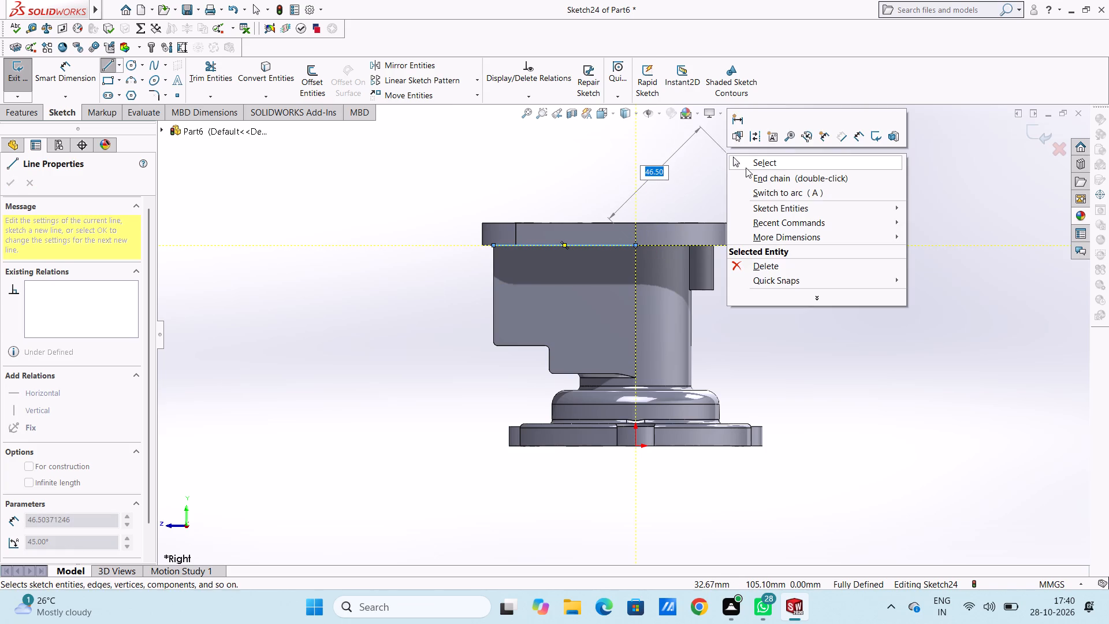
pyautogui.click(618, 180)
# Sketch a circle of 15 mm radius on the block's side face, centred below the midpoint of the horizontal line.
pyautogui.click(127, 65)
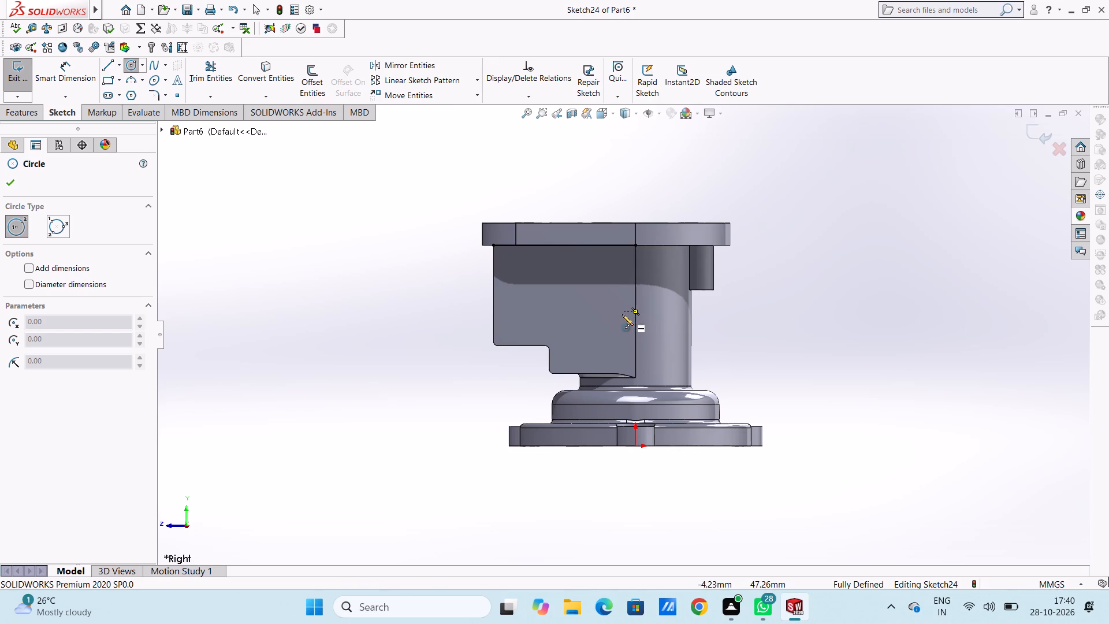
pyautogui.click(564, 311)
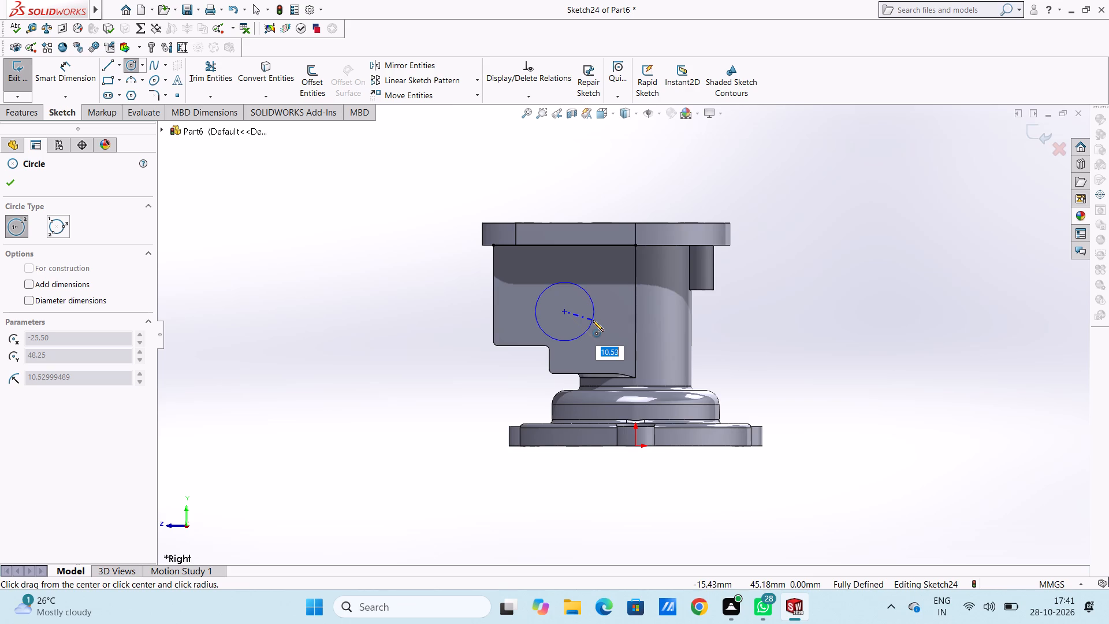
pyautogui.write('15')
pyautogui.press('Return')
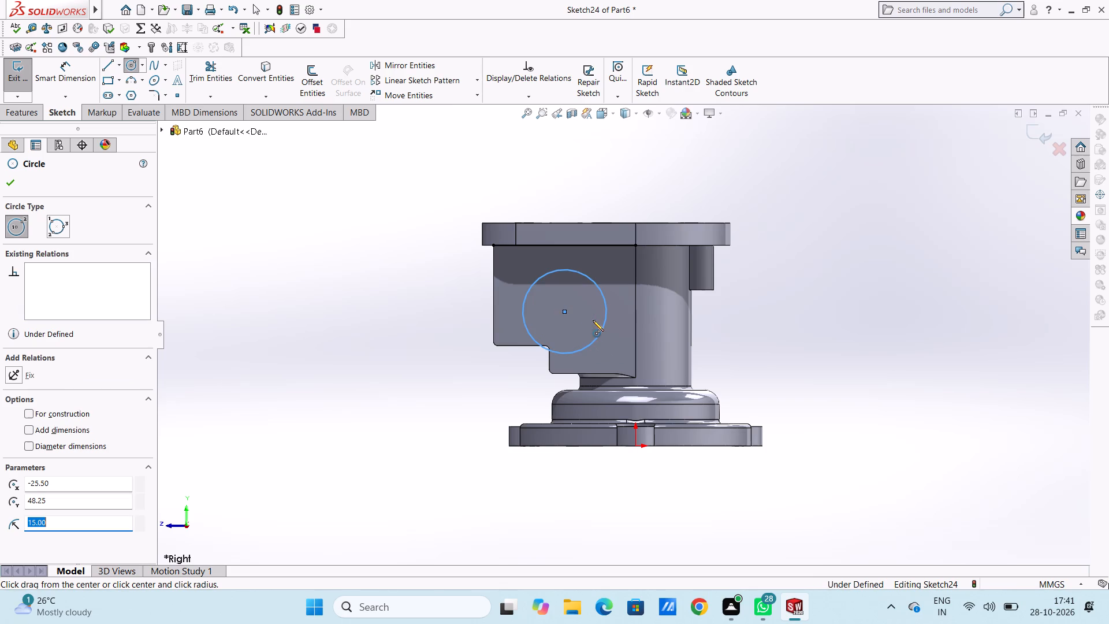
pyautogui.click(8, 178)
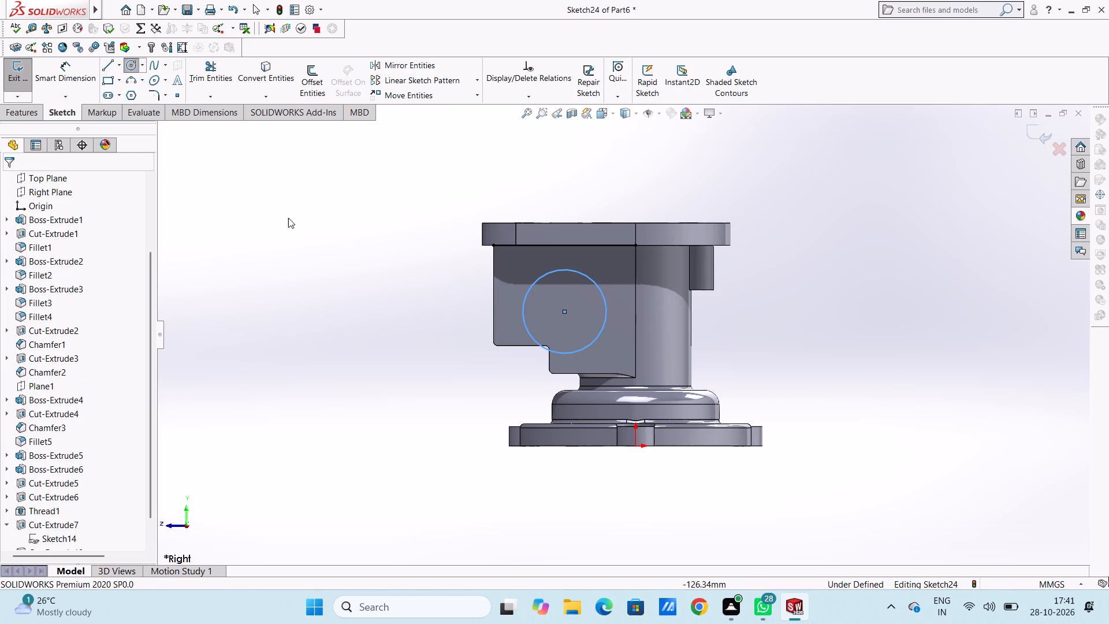
pyautogui.click(288, 218)
# Dimension the circle's diameter at 30 mm.
pyautogui.click(77, 74)
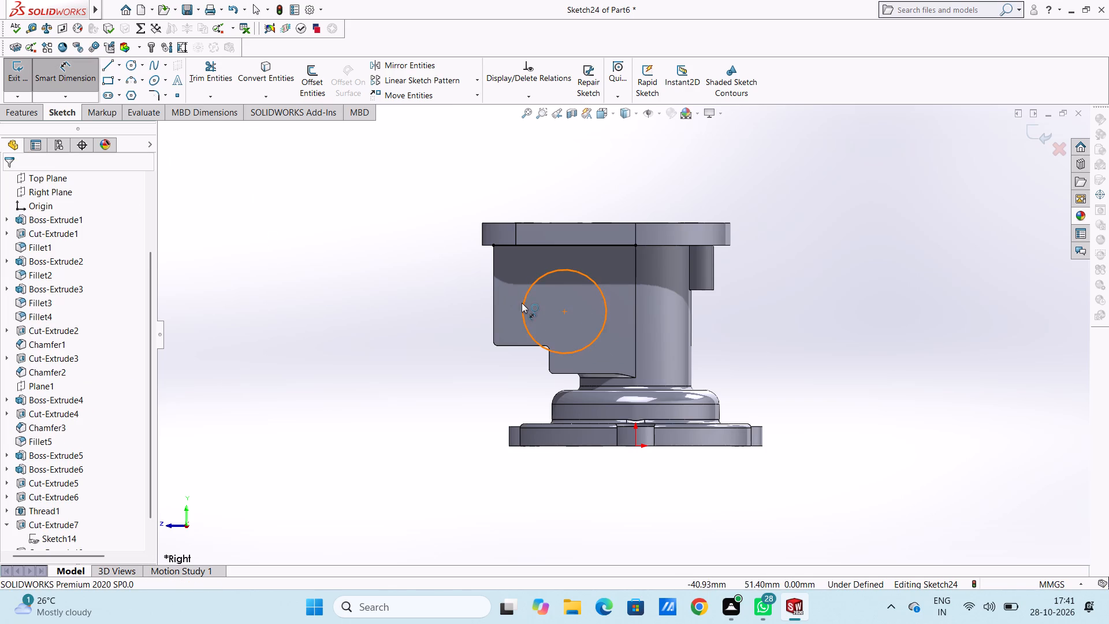
pyautogui.click(522, 303)
pyautogui.click(290, 194)
pyautogui.click(243, 170)
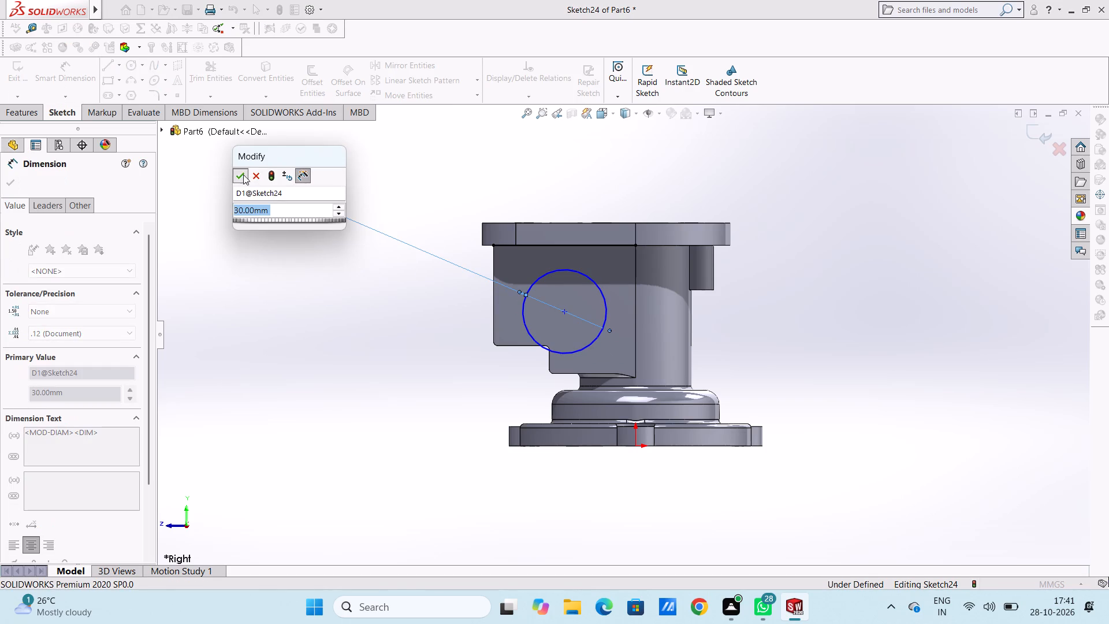
pyautogui.click(235, 183)
# Dimension the circle's centre at 50 mm above the bottom edge of the base flange.
pyautogui.click(564, 311)
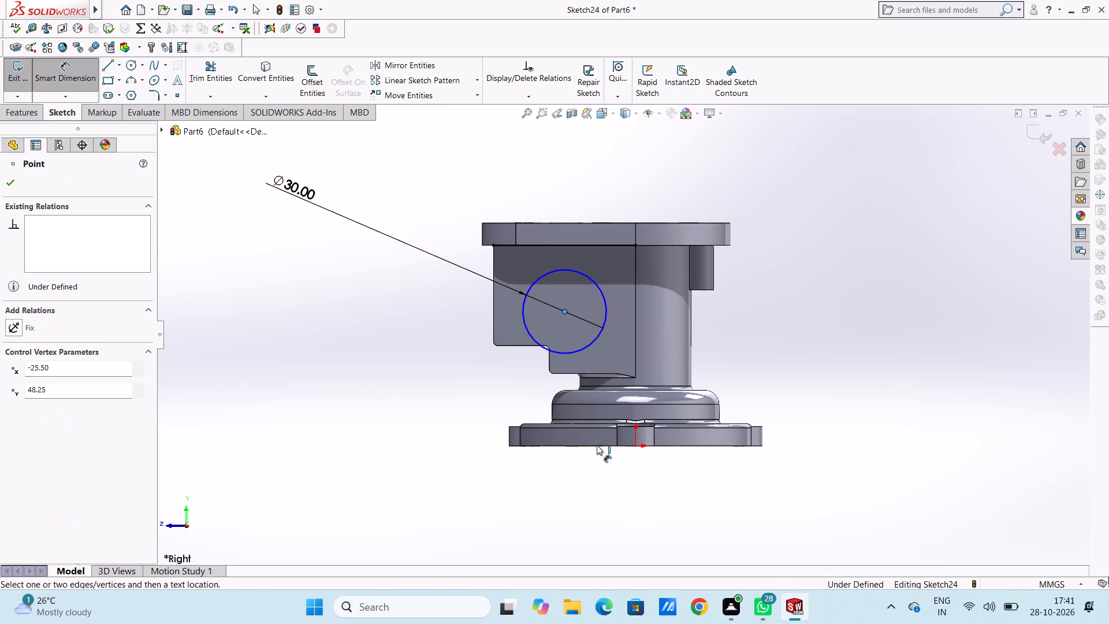
pyautogui.click(597, 446)
pyautogui.click(312, 375)
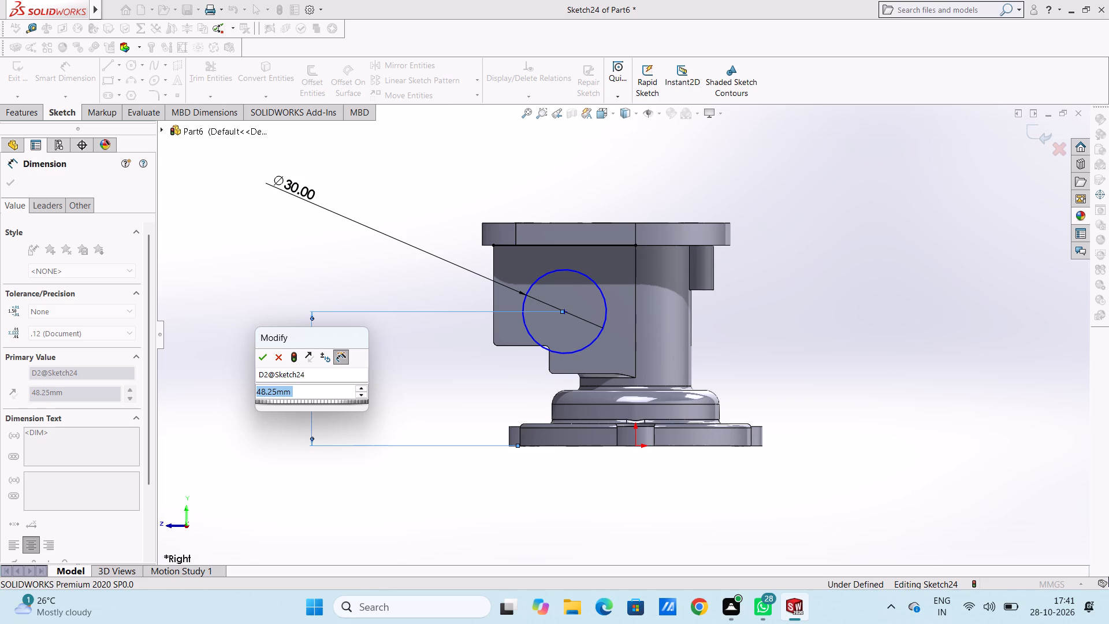
pyautogui.write('50')
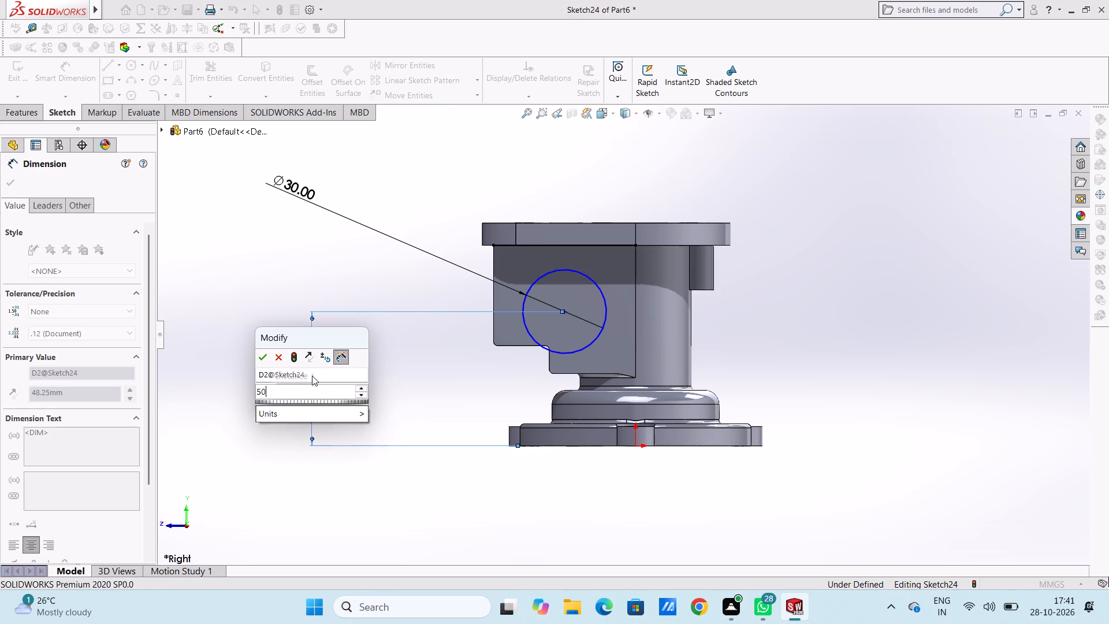
pyautogui.press('Return')
pyautogui.click(335, 281)
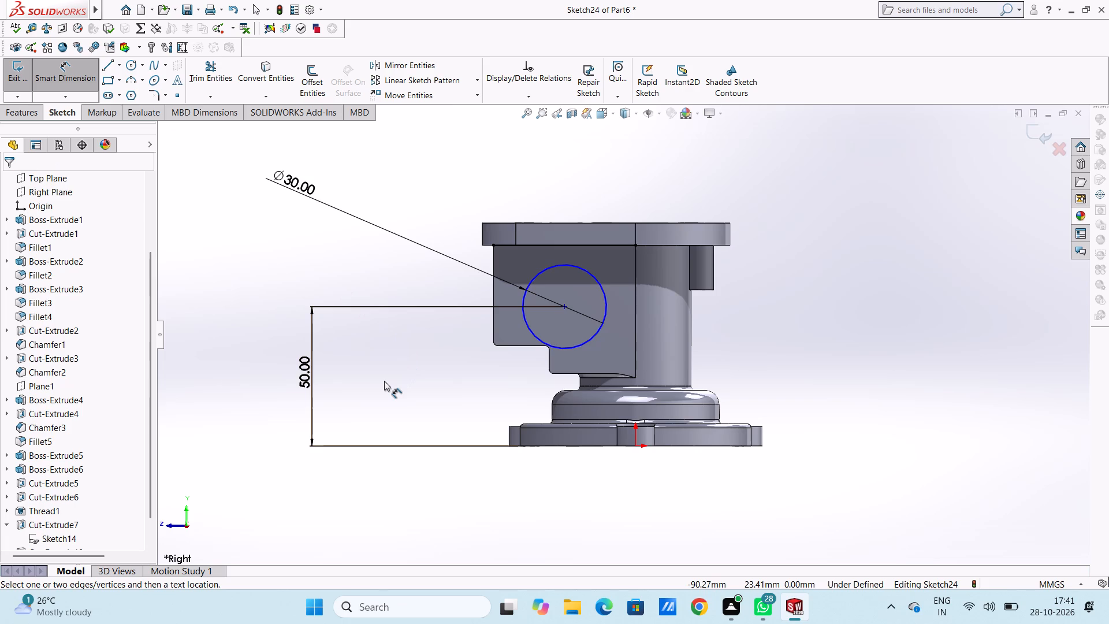
# Set the height of the circle's centre above the base flange's bottom edge to 52 mm.
pyautogui.doubleClick(306, 378)
pyautogui.write('52')
pyautogui.press('Return')
pyautogui.click(337, 270)
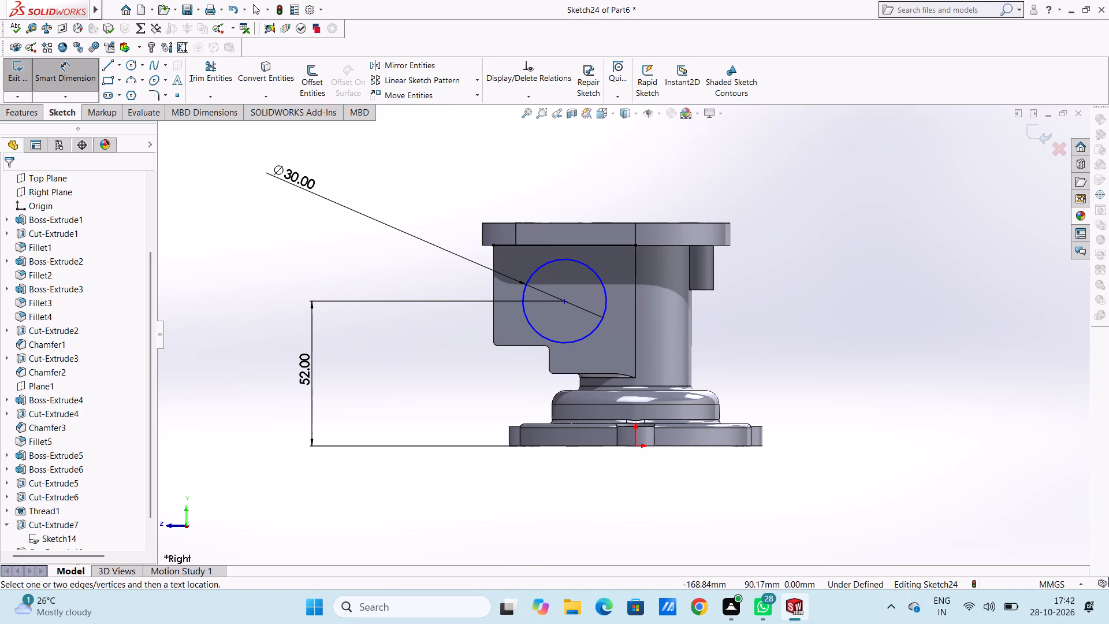
# Dimension the circle's centre horizontally at 25.5 mm from the vertical edge where the block meets the cylindrical body.
pyautogui.click(75, 80)
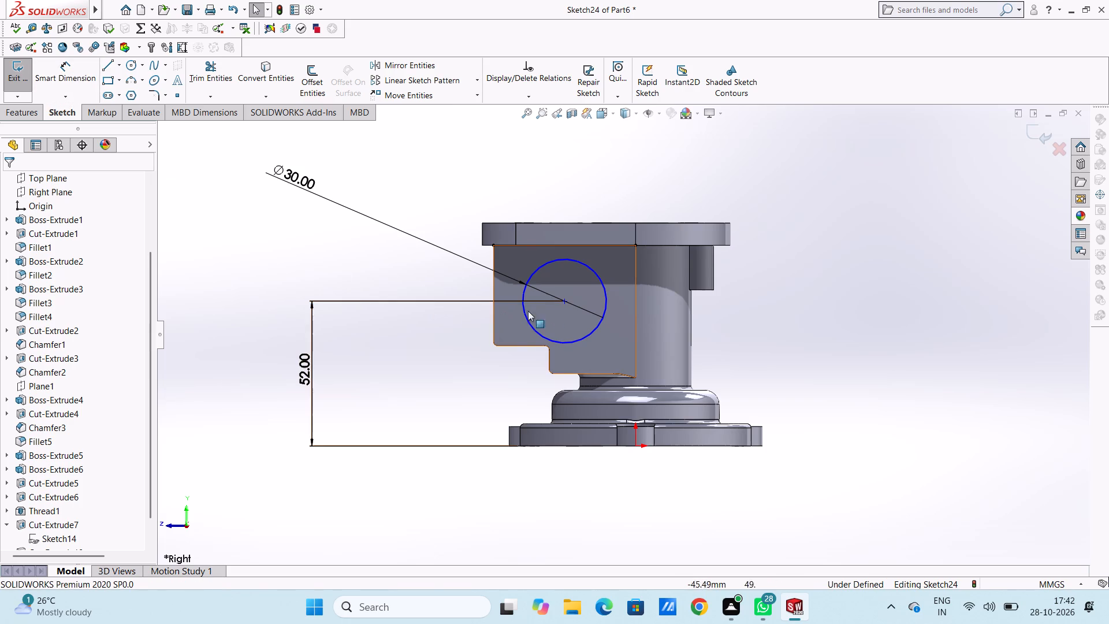
pyautogui.click(85, 64)
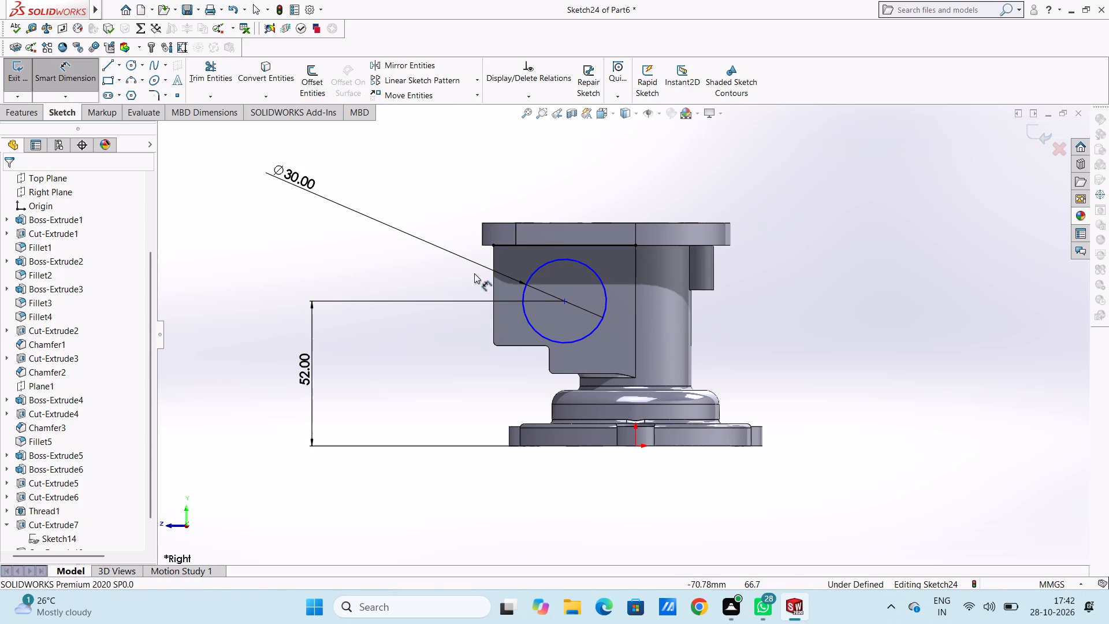
pyautogui.click(567, 302)
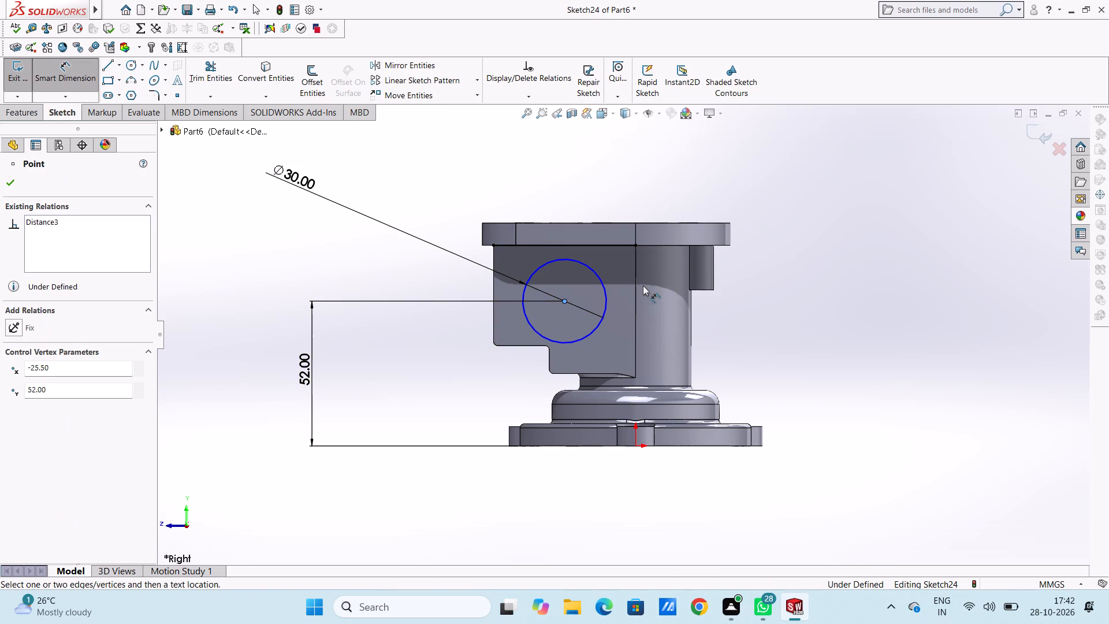
pyautogui.click(635, 287)
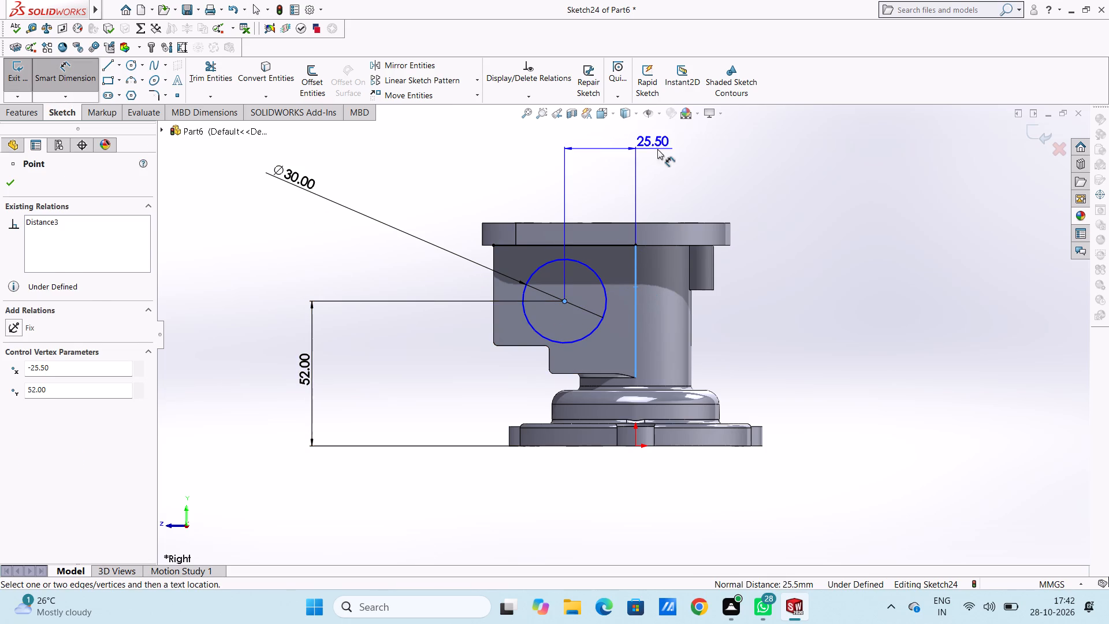
pyautogui.click(658, 149)
pyautogui.click(607, 137)
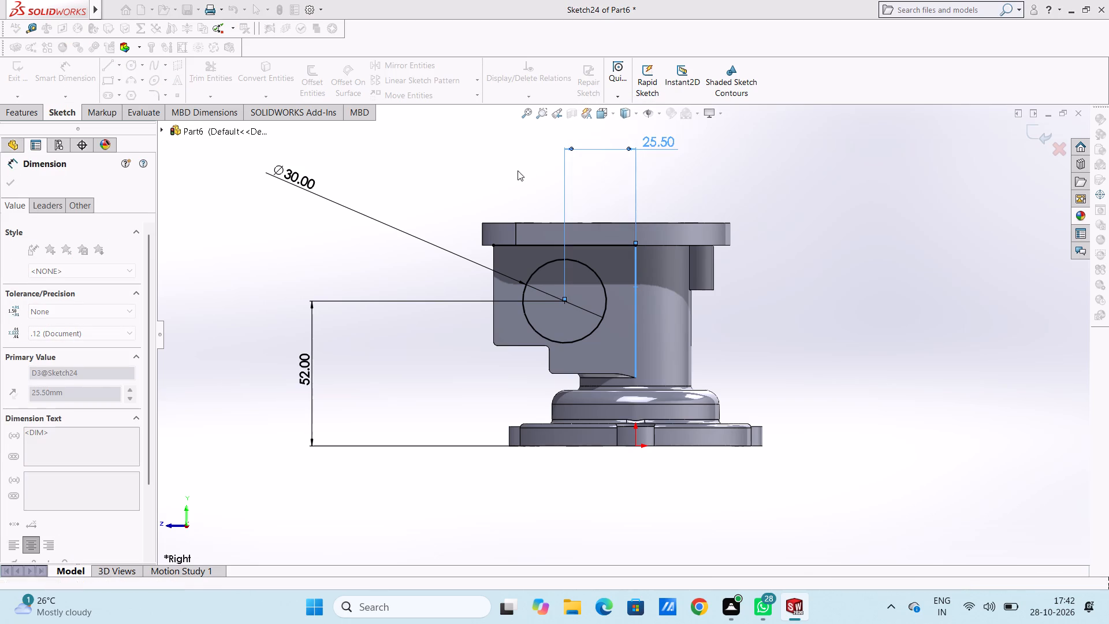
pyautogui.click(514, 170)
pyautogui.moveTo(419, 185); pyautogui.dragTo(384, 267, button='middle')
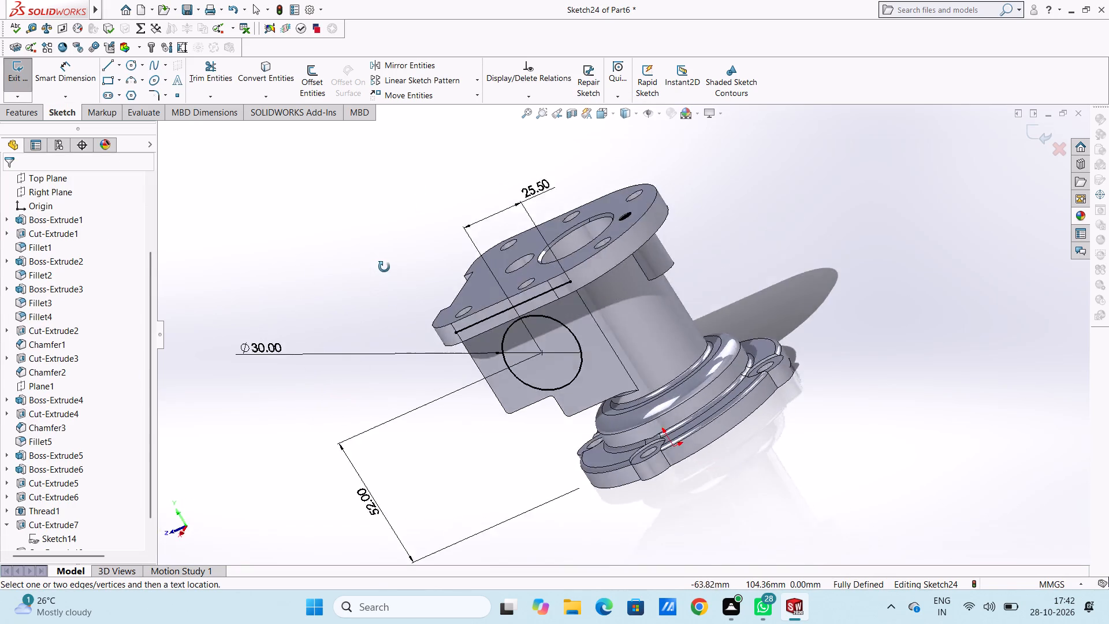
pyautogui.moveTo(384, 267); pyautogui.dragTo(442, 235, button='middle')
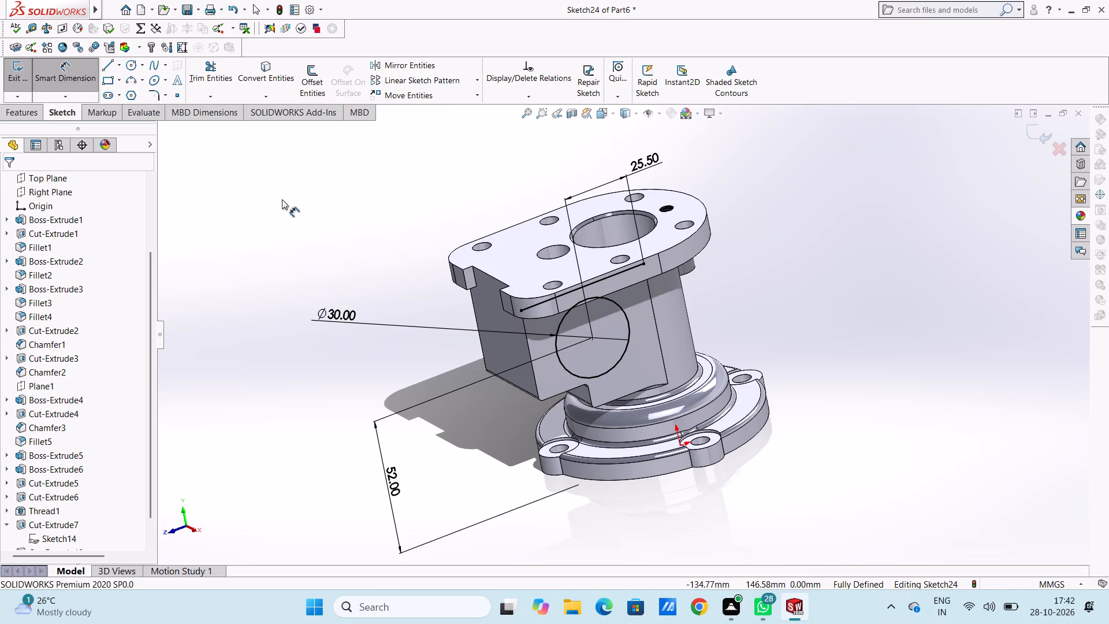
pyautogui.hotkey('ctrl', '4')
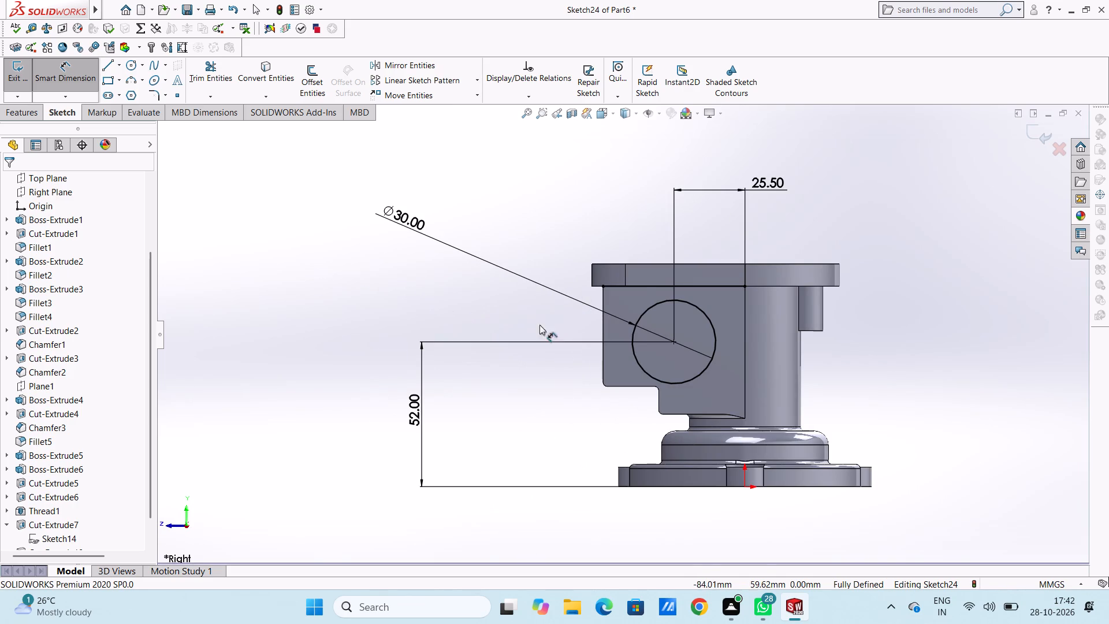
# Sketch a circle of 10 mm radius concentric with the 30 mm circle on the block's side face.
pyautogui.click(131, 67)
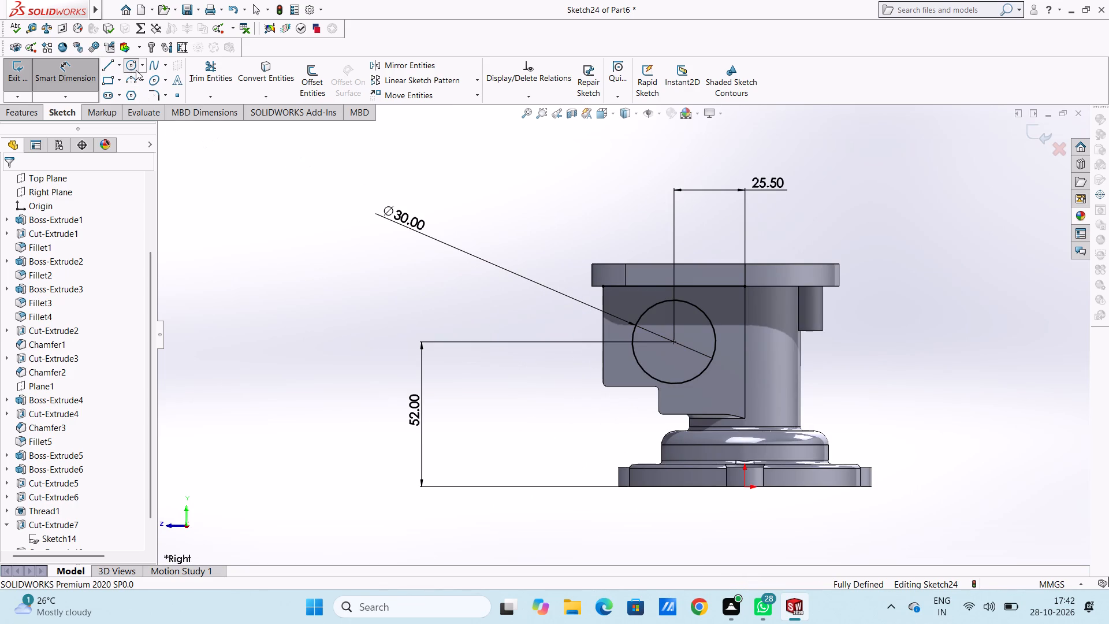
pyautogui.click(672, 343)
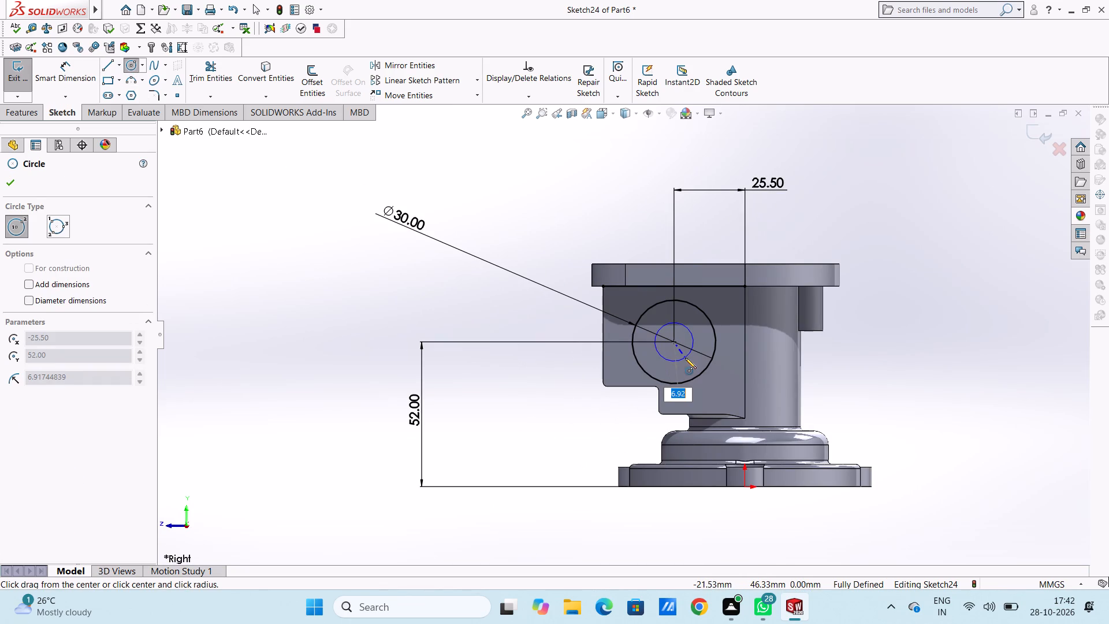
pyautogui.write('10')
pyautogui.press('Return')
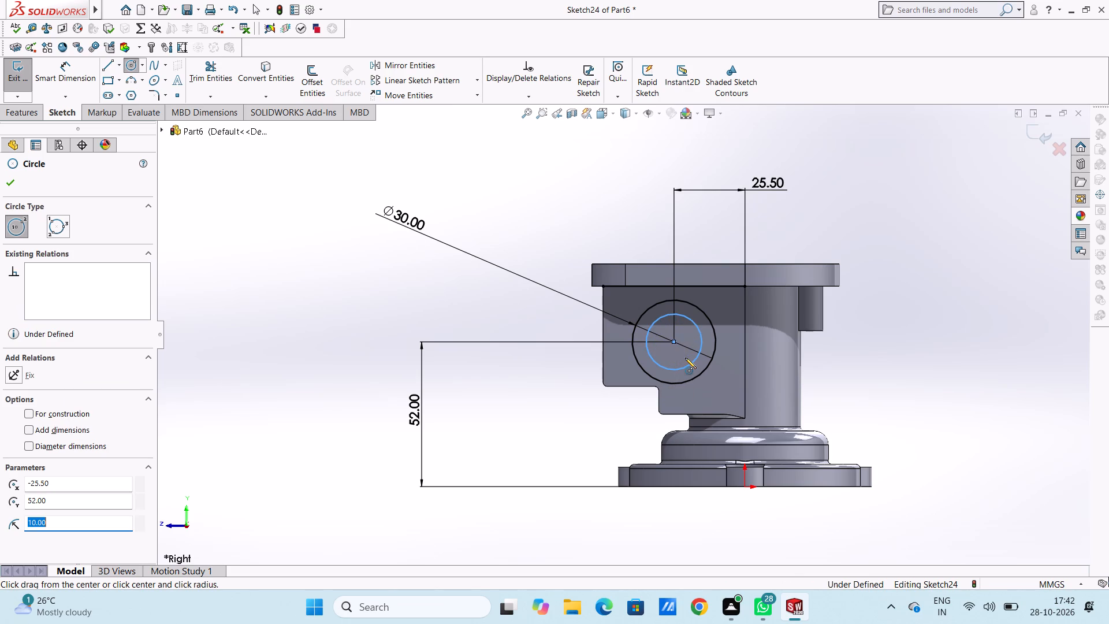
pyautogui.click(3, 183)
pyautogui.click(325, 219)
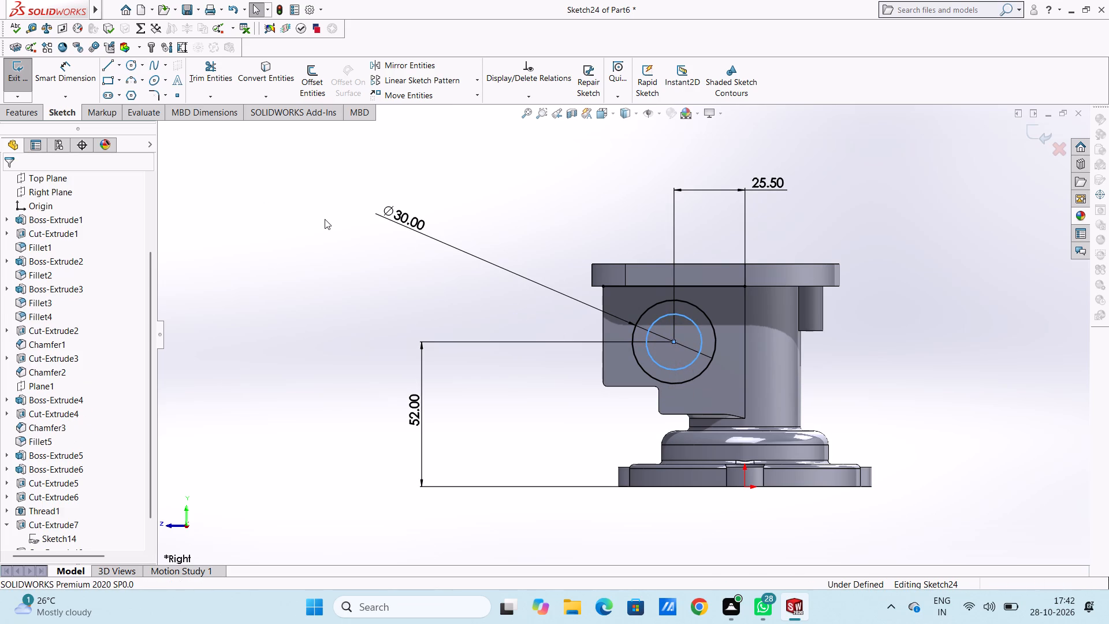
# Dimension the inner circle's diameter at 20 mm.
pyautogui.click(72, 76)
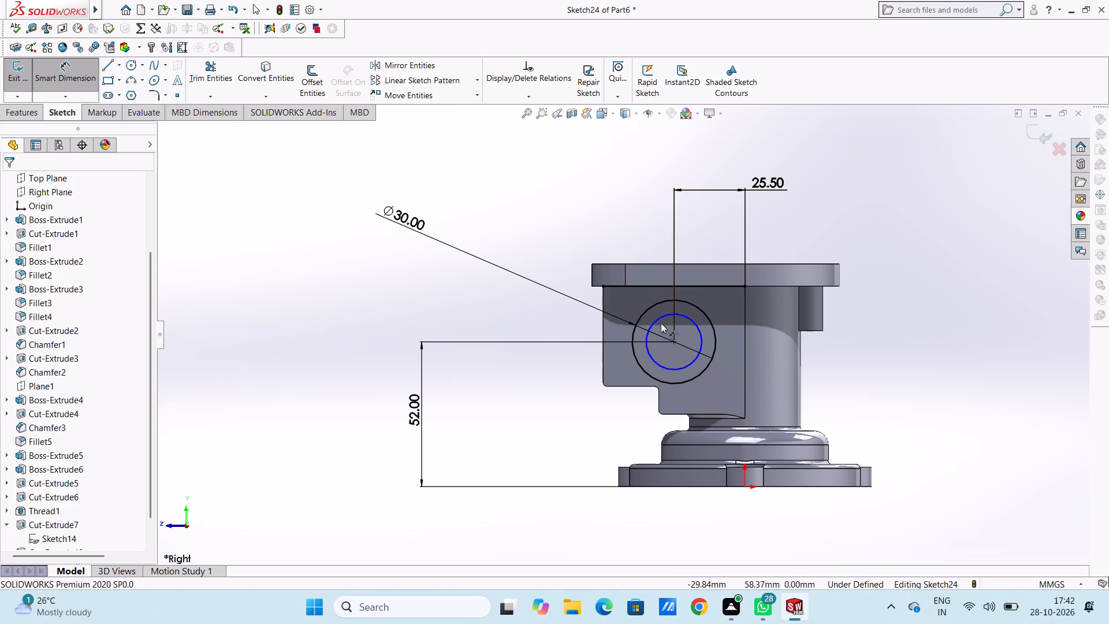
pyautogui.click(658, 321)
pyautogui.click(488, 200)
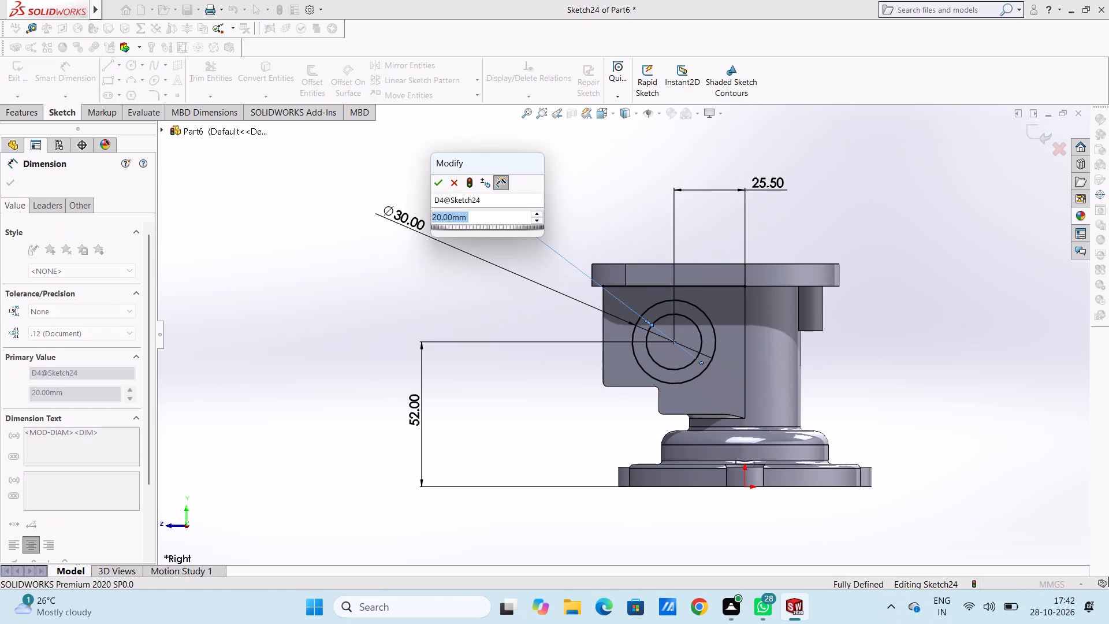
pyautogui.click(435, 183)
pyautogui.click(414, 179)
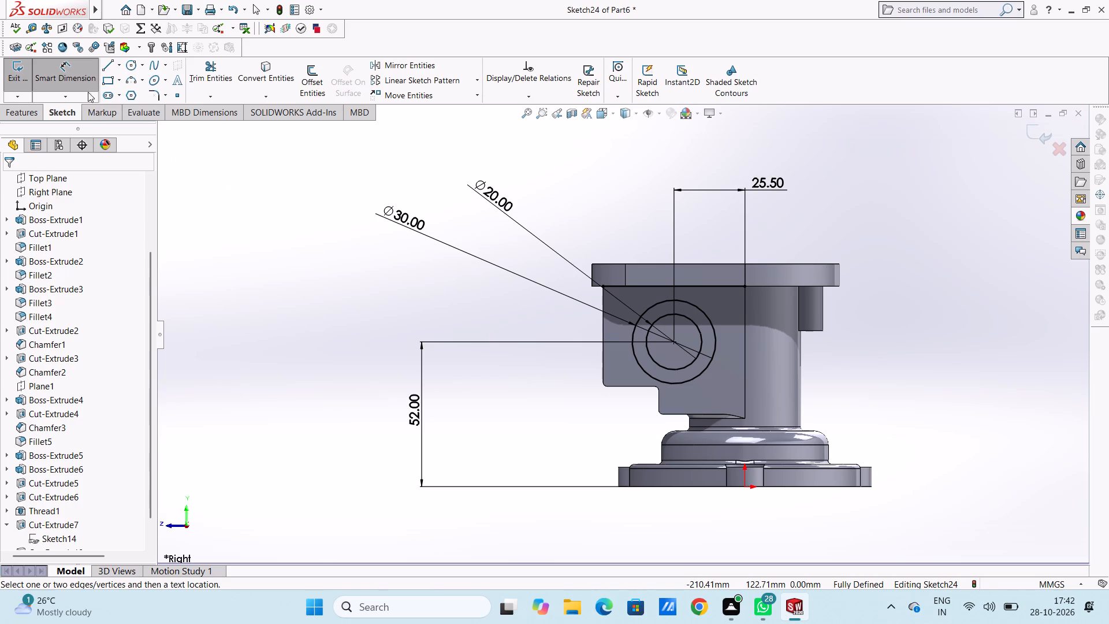
pyautogui.click(81, 73)
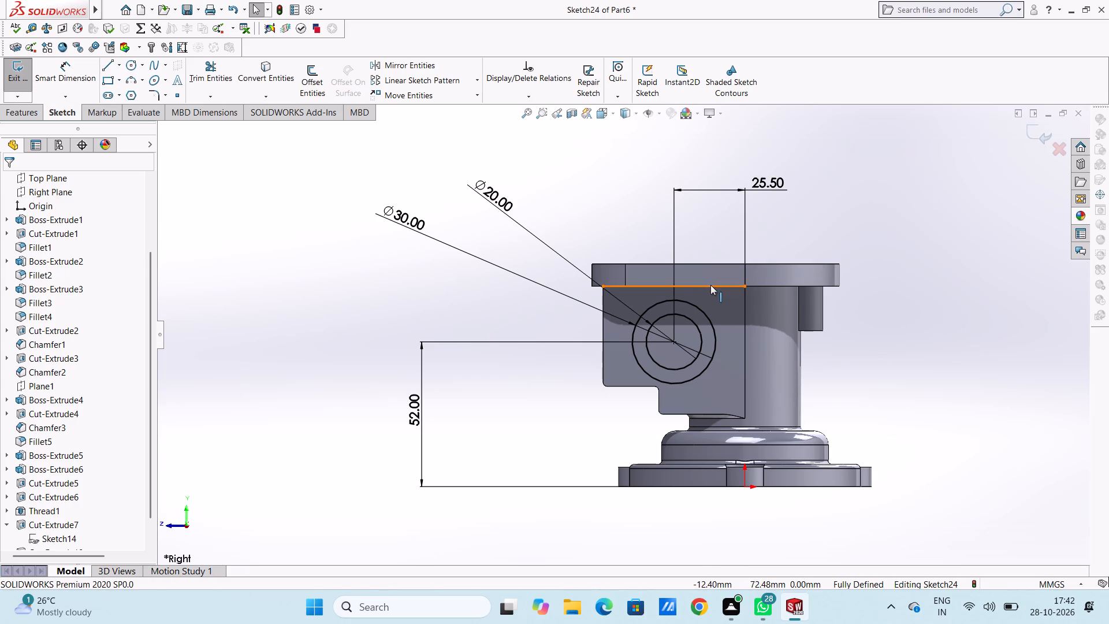
# Delete the horizontal sketch line along the block's top edge beneath the flange plate.
pyautogui.click(710, 285)
pyautogui.rightClick(573, 172)
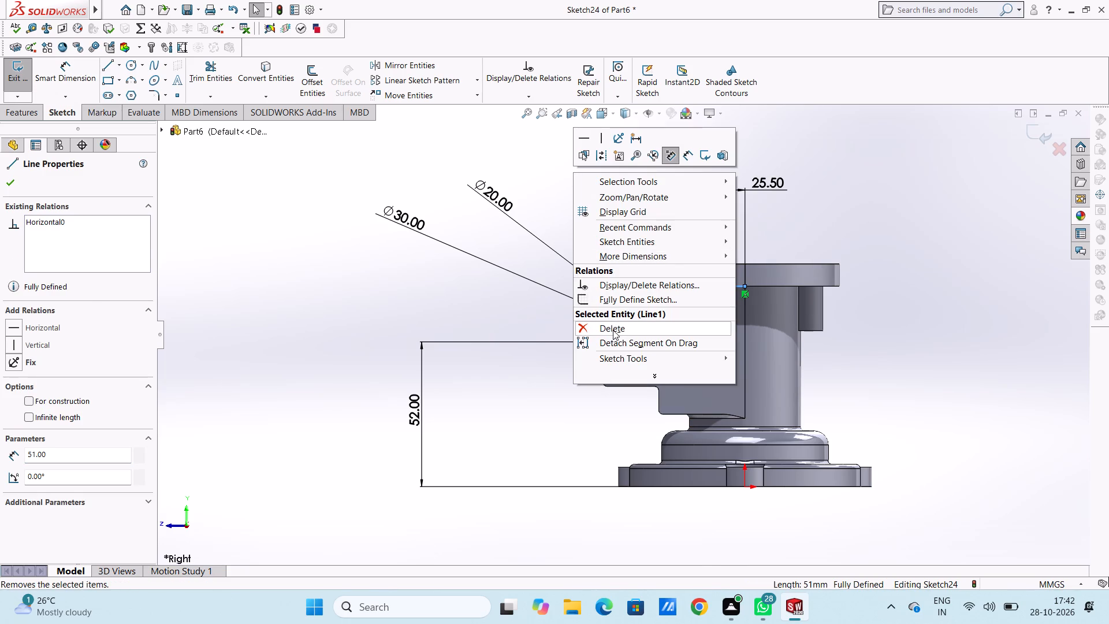
pyautogui.click(611, 326)
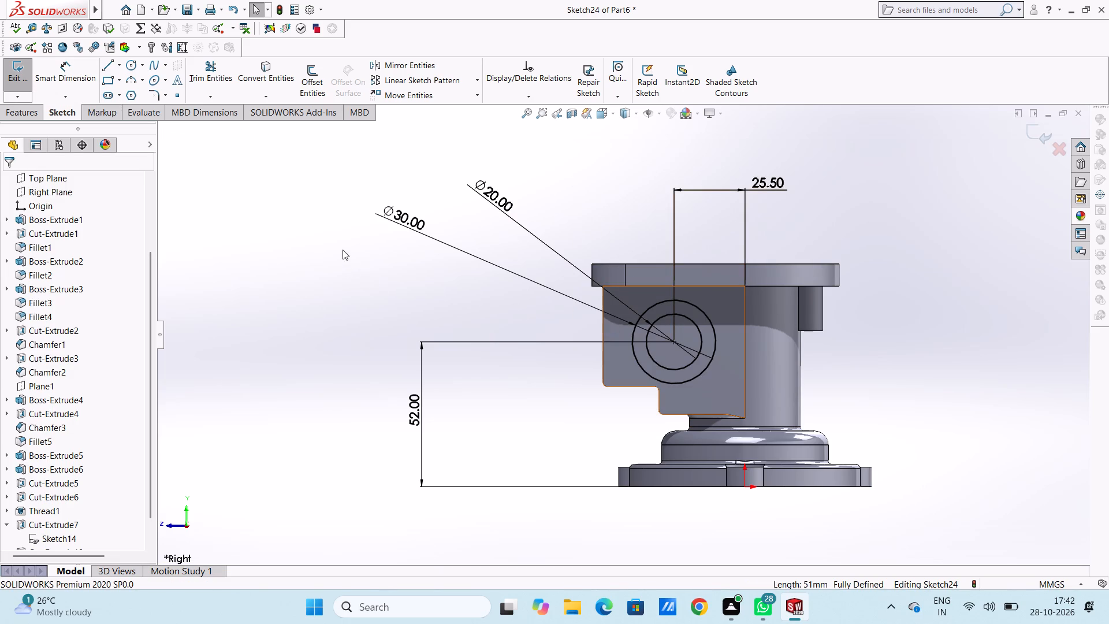
# Extrude the ring between the two concentric circles 15 mm outward from the block's side face as a merged boss.
pyautogui.moveTo(350, 265); pyautogui.dragTo(389, 318, button='middle')
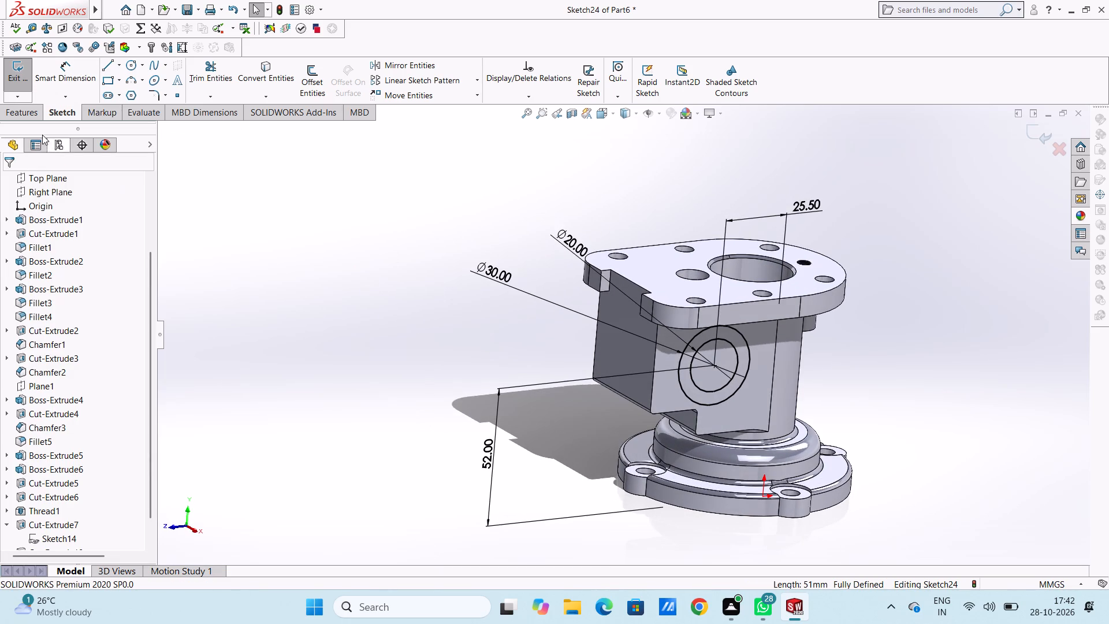
pyautogui.click(27, 116)
pyautogui.click(24, 69)
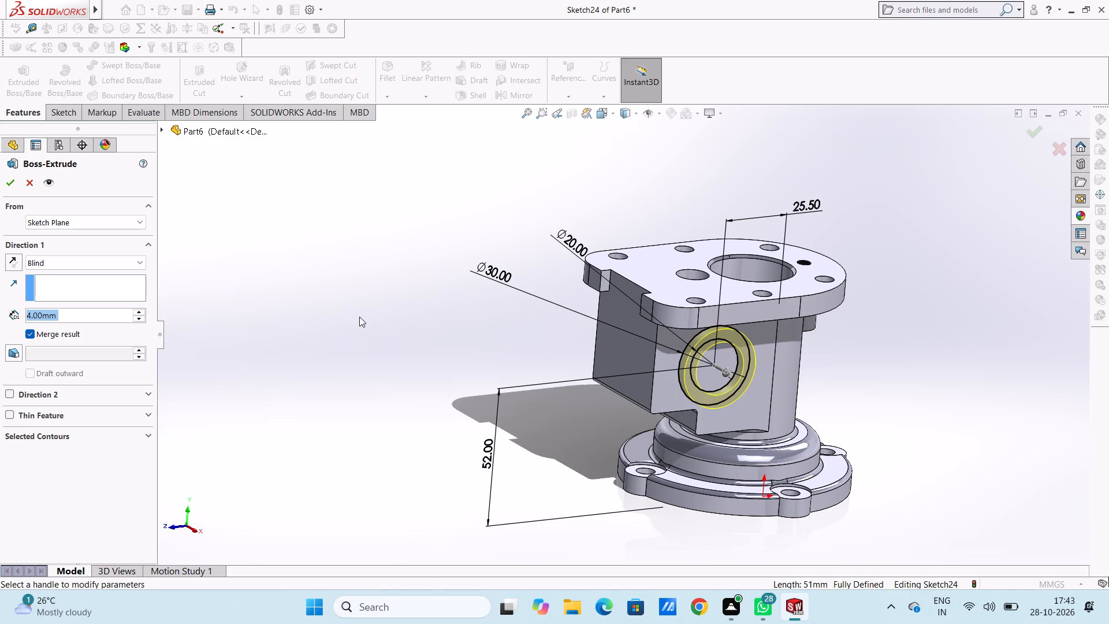
pyautogui.write('15')
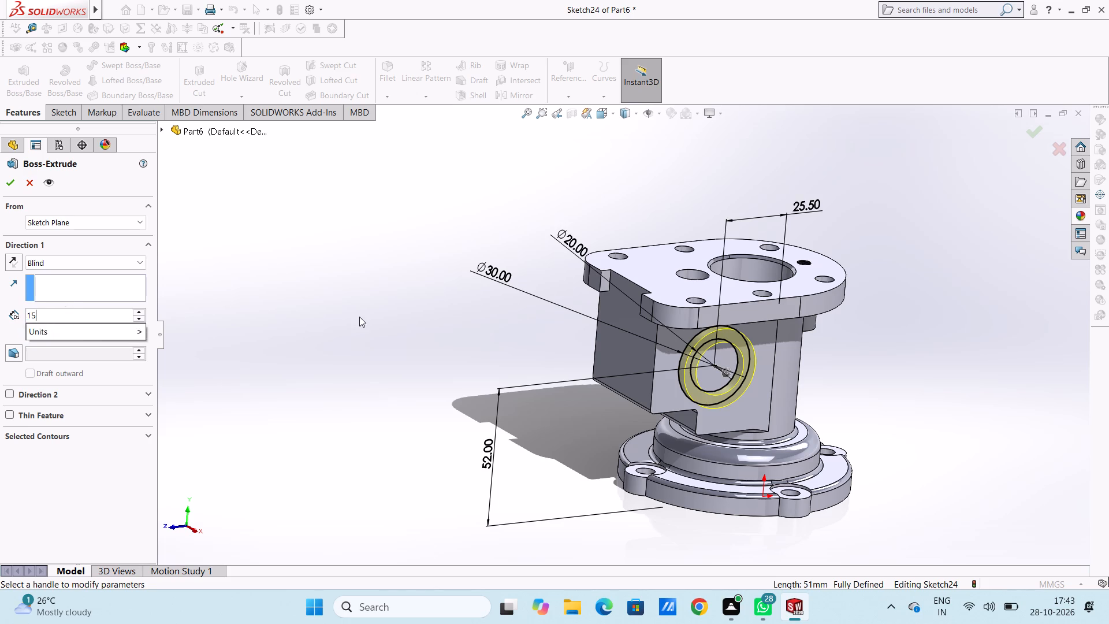
pyautogui.press('Return')
pyautogui.moveTo(377, 225); pyautogui.dragTo(409, 315, button='middle')
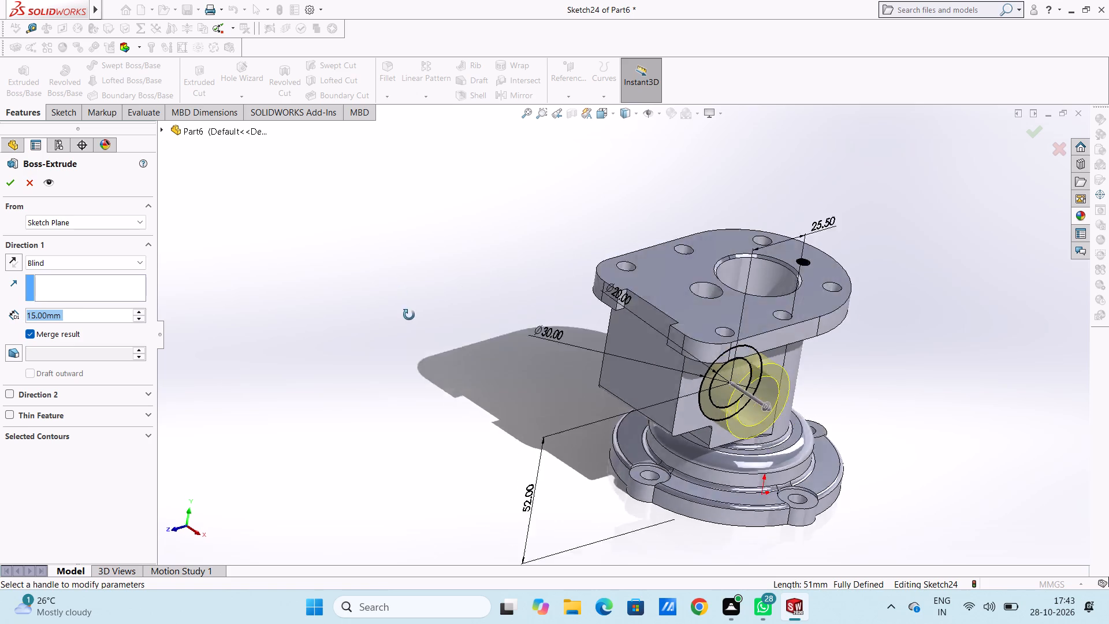
pyautogui.moveTo(409, 315); pyautogui.dragTo(411, 331, button='middle')
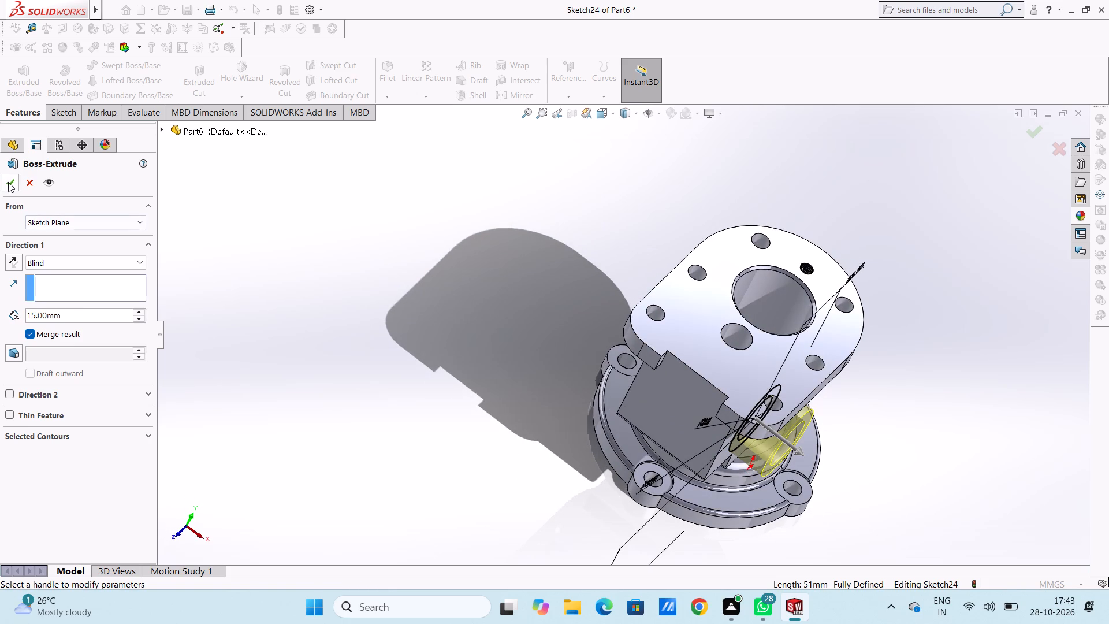
pyautogui.click(8, 181)
pyautogui.click(415, 340)
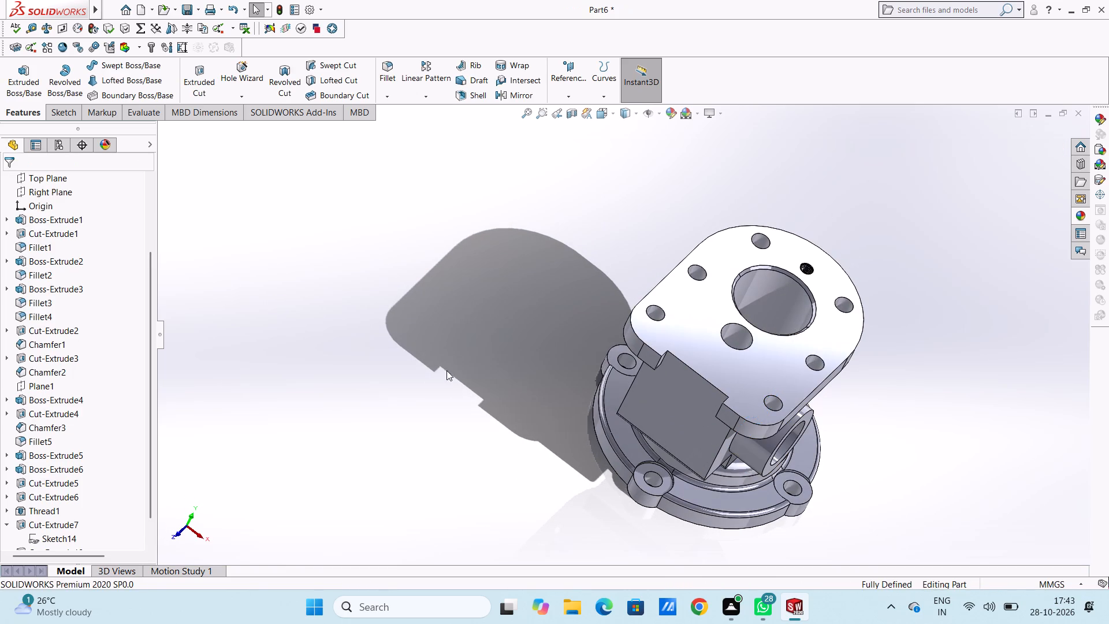
# Start a sketch on the block face inside the ring boss and draw a concentric circle about 12.8 mm in diameter.
pyautogui.moveTo(449, 369); pyautogui.dragTo(348, 274, button='middle')
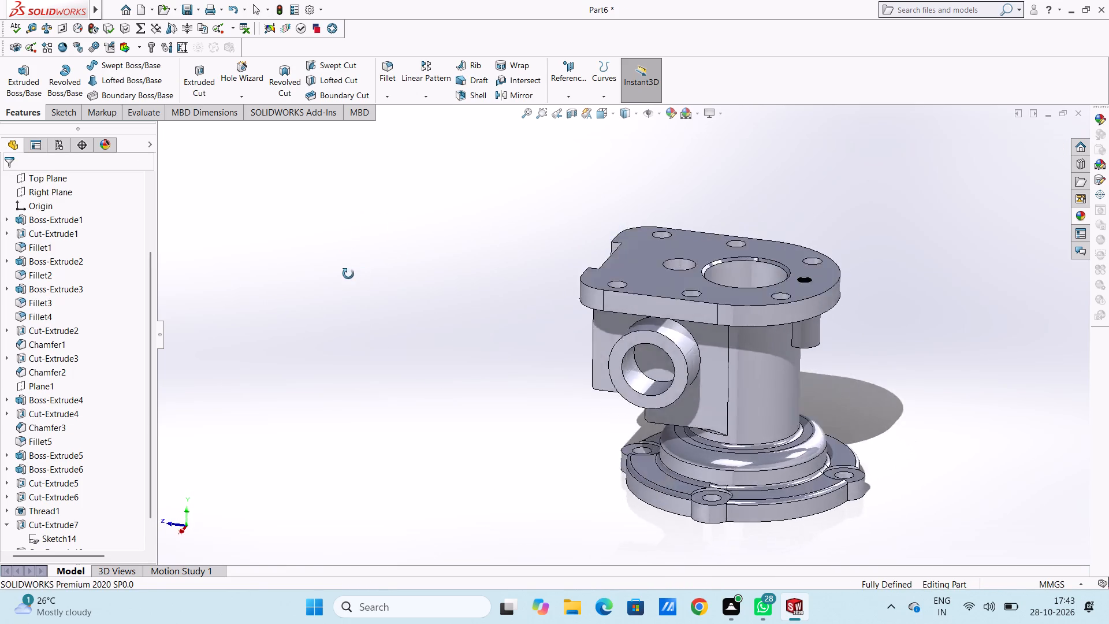
pyautogui.moveTo(348, 274); pyautogui.dragTo(393, 291, button='middle')
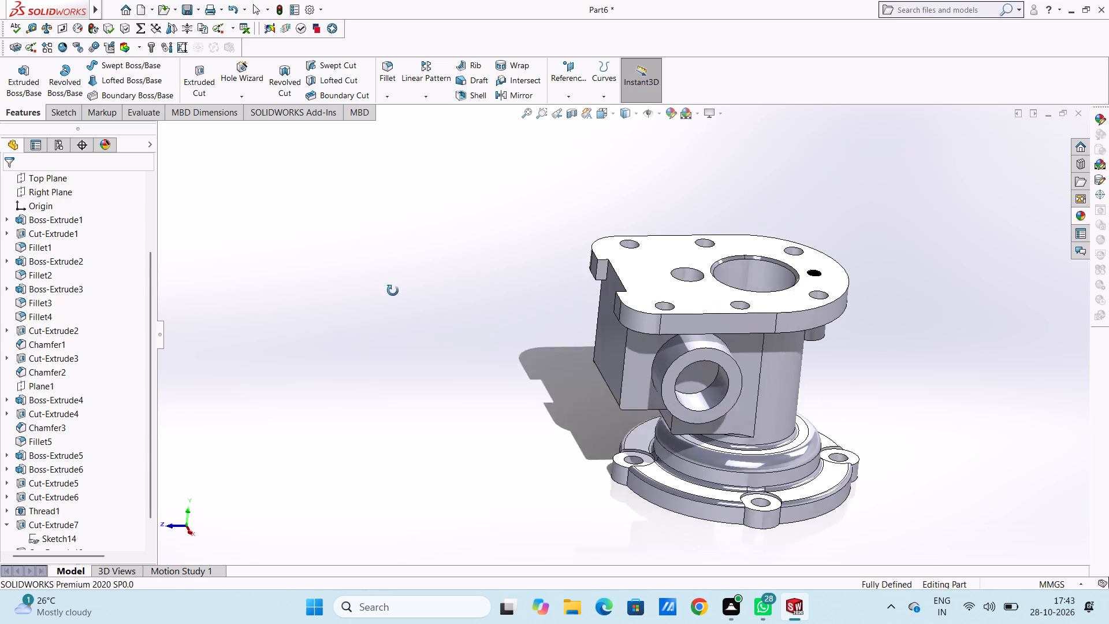
pyautogui.moveTo(393, 291); pyautogui.dragTo(377, 294, button='middle')
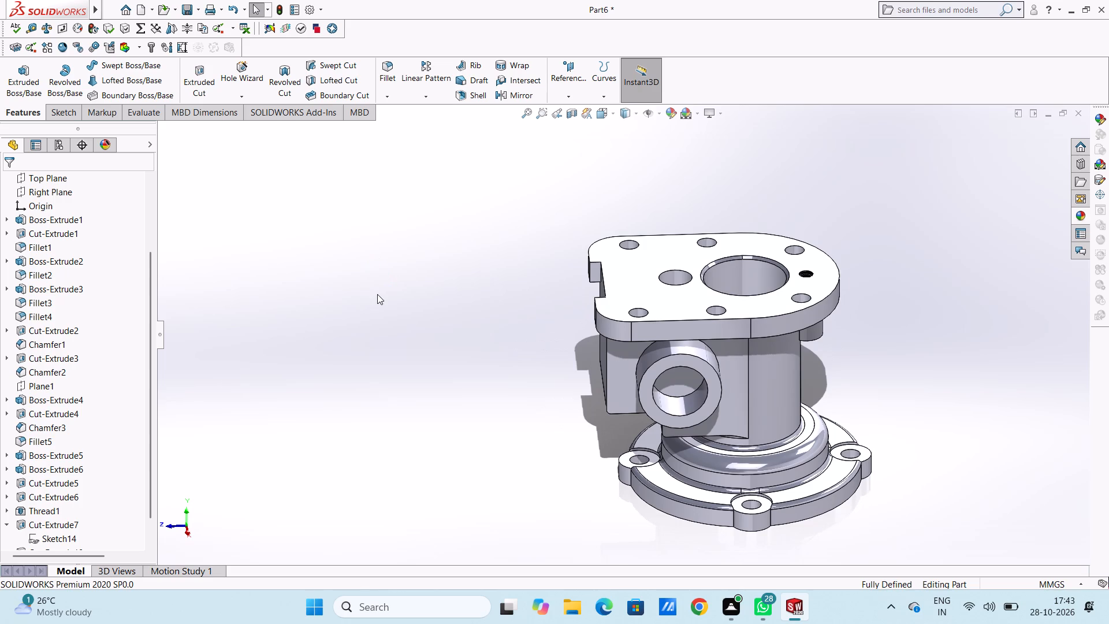
pyautogui.hotkey('ctrl', '4')
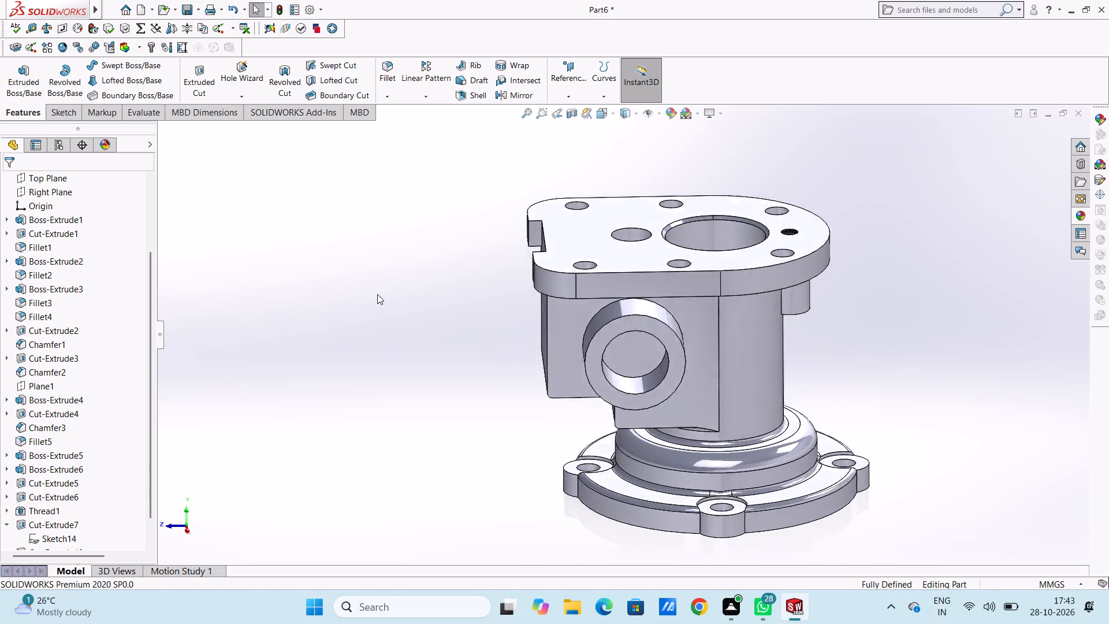
pyautogui.scroll(3, 437, 304)
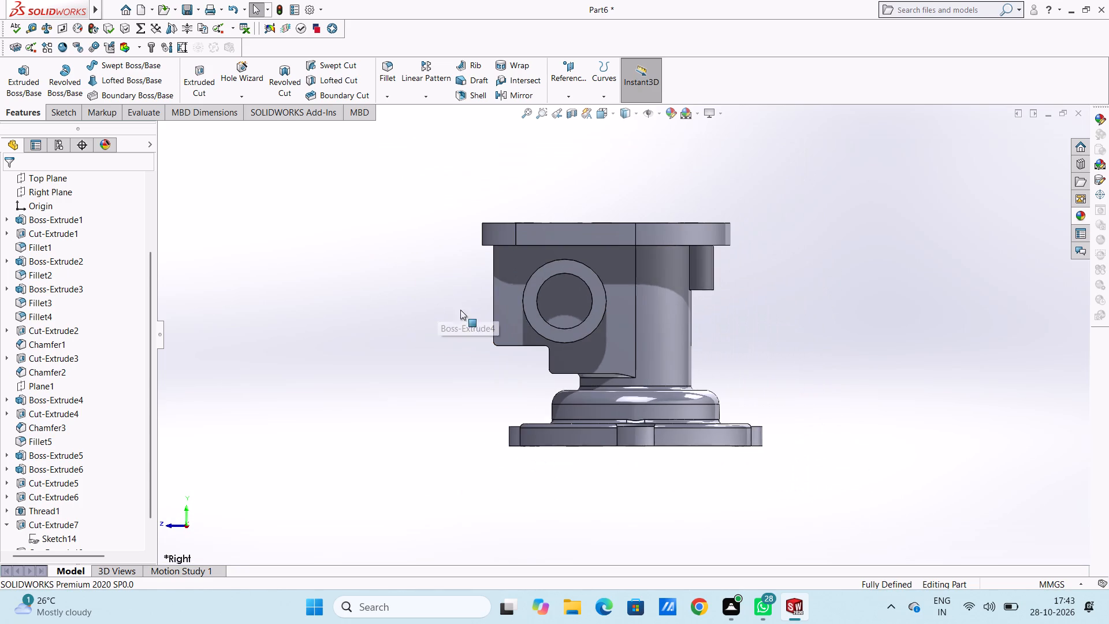
pyautogui.click(572, 308)
pyautogui.click(622, 277)
pyautogui.click(312, 296)
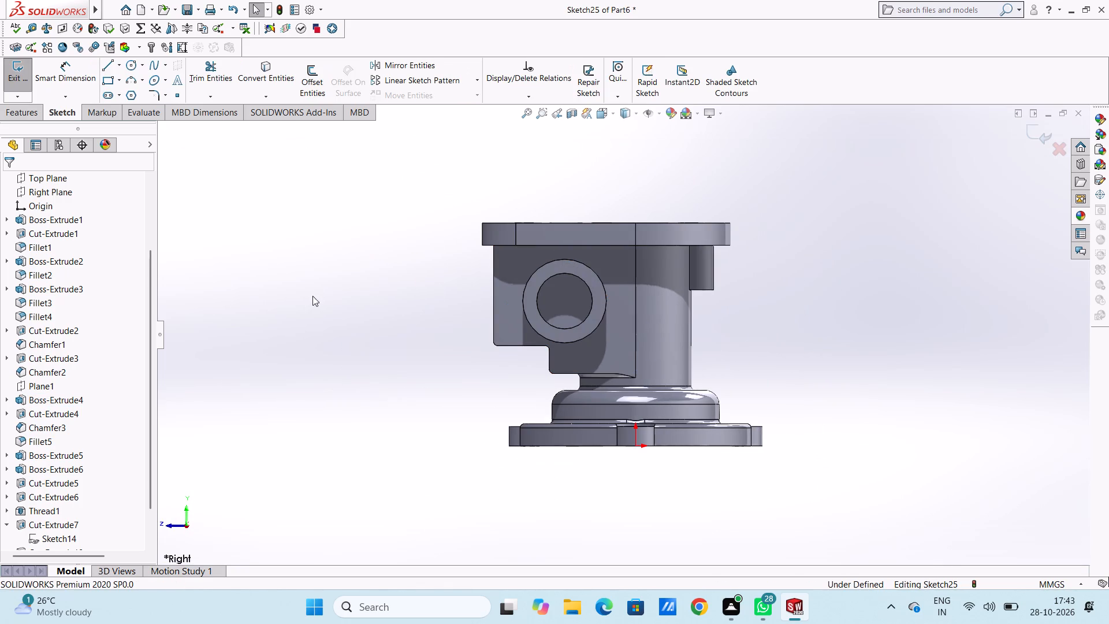
pyautogui.click(128, 66)
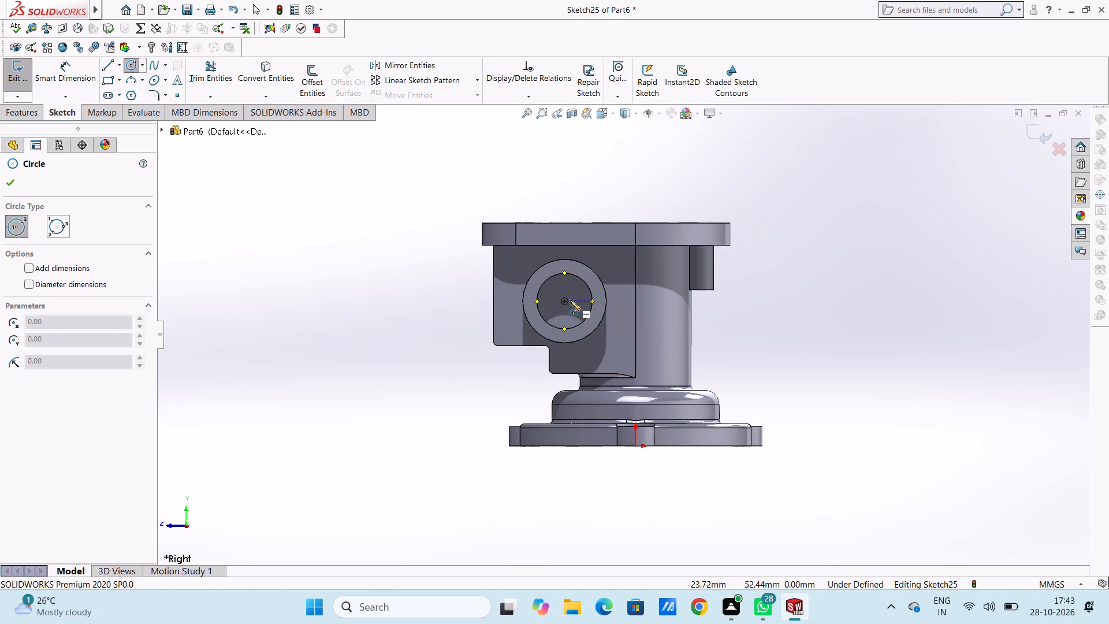
pyautogui.click(565, 301)
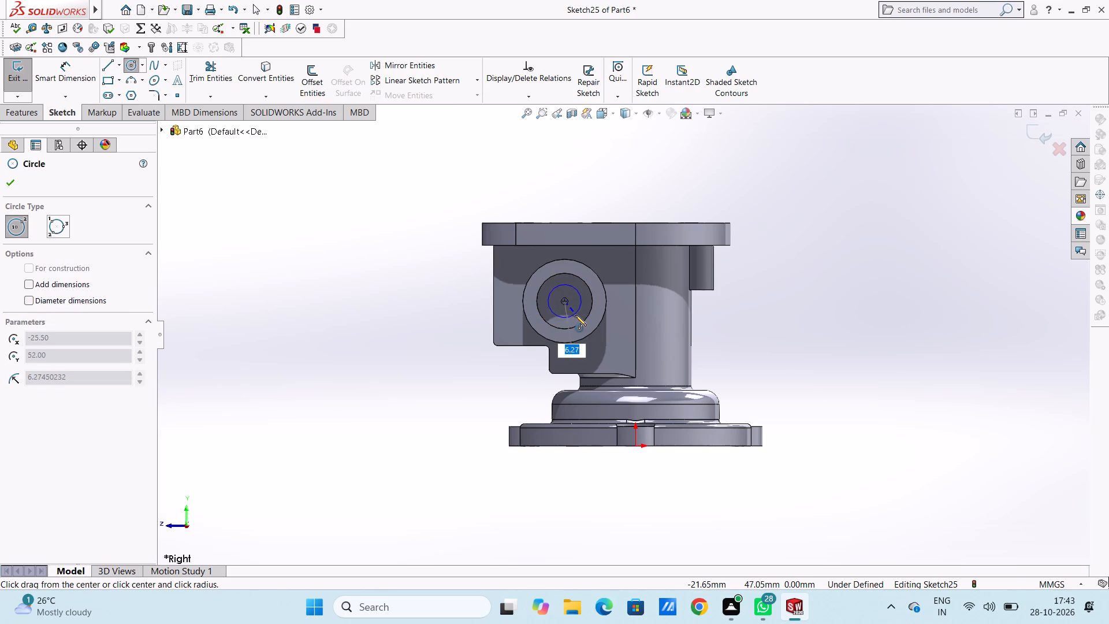
pyautogui.click(576, 315)
pyautogui.click(8, 183)
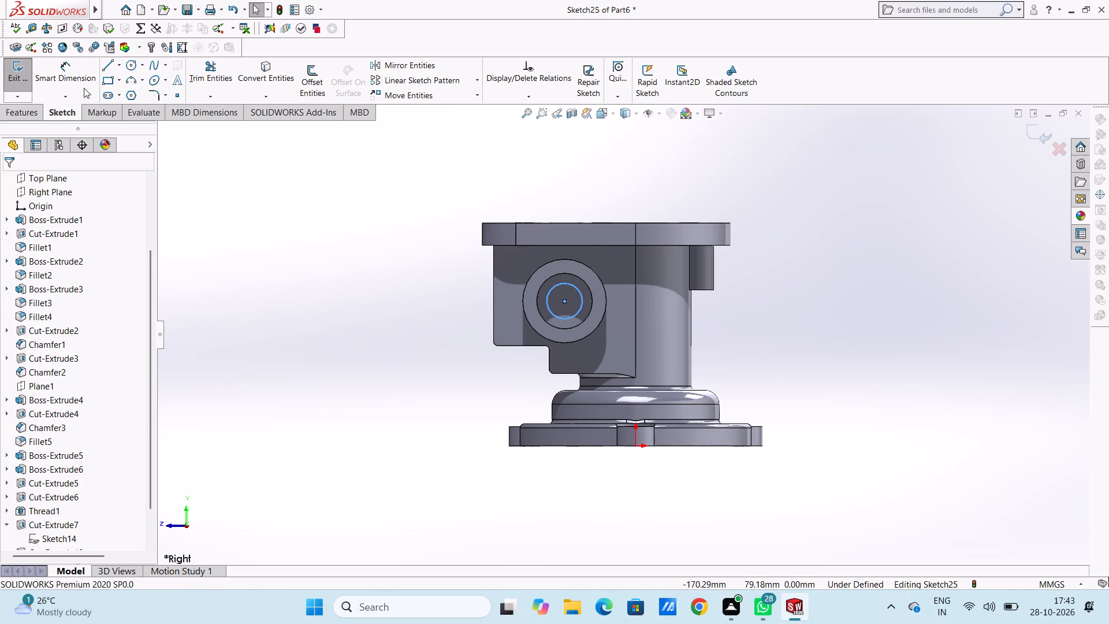
# Dimension the new circle's diameter at 12 mm.
pyautogui.click(69, 71)
pyautogui.click(547, 289)
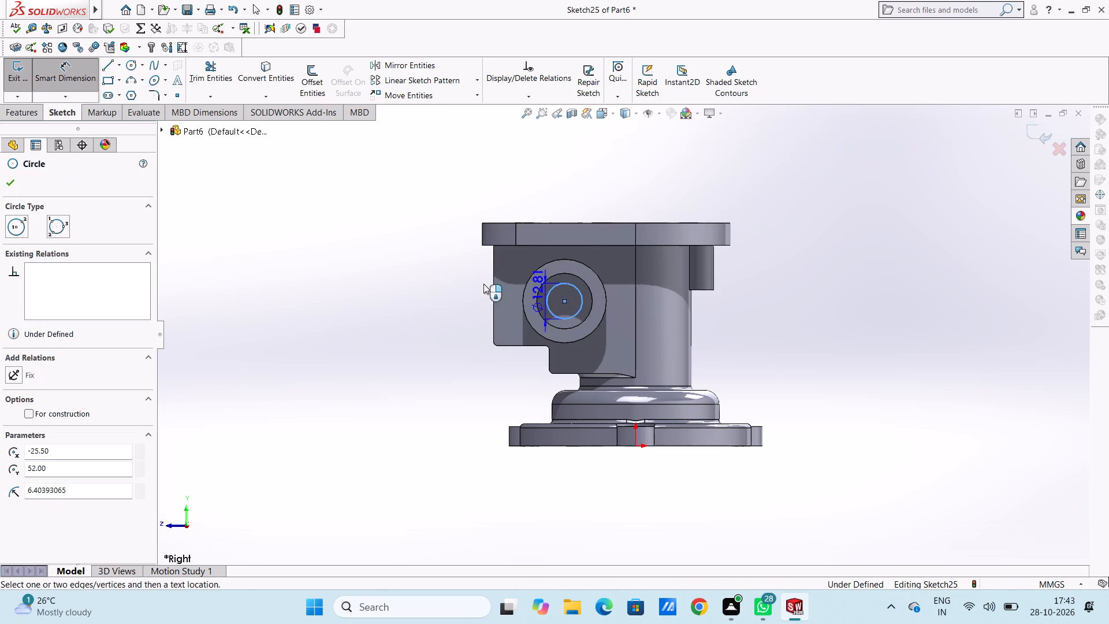
pyautogui.click(356, 200)
pyautogui.write('12')
pyautogui.press('Return')
pyautogui.click(367, 265)
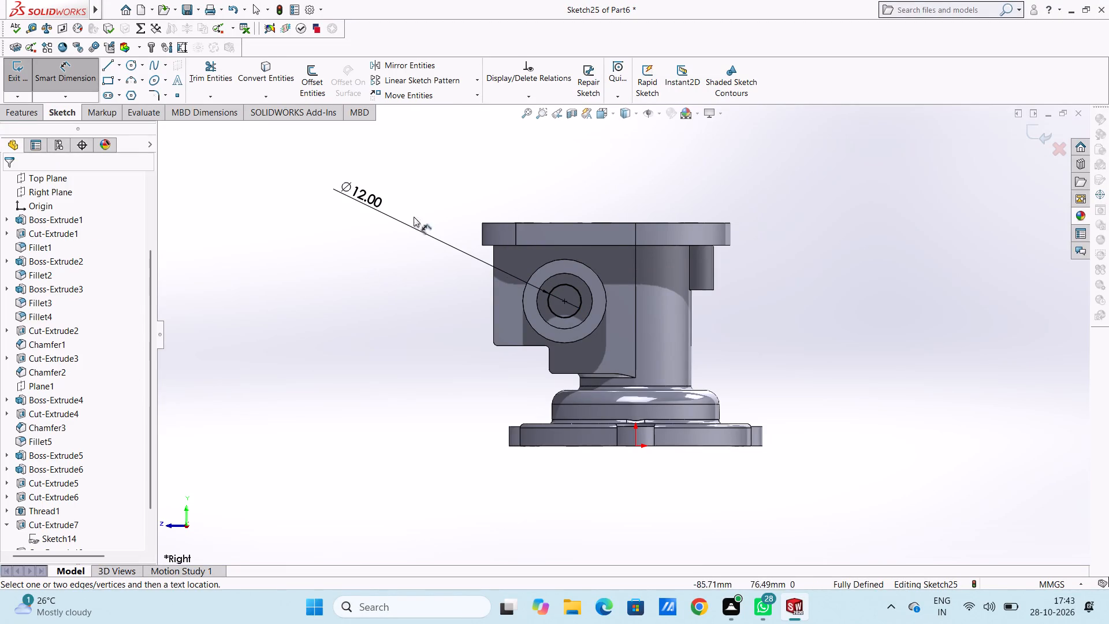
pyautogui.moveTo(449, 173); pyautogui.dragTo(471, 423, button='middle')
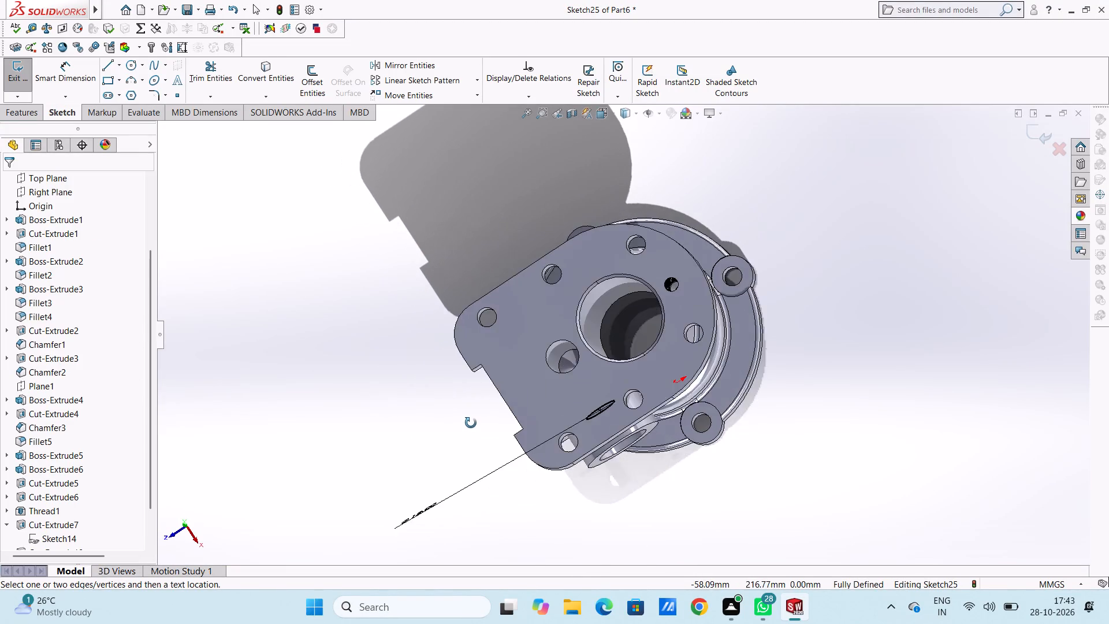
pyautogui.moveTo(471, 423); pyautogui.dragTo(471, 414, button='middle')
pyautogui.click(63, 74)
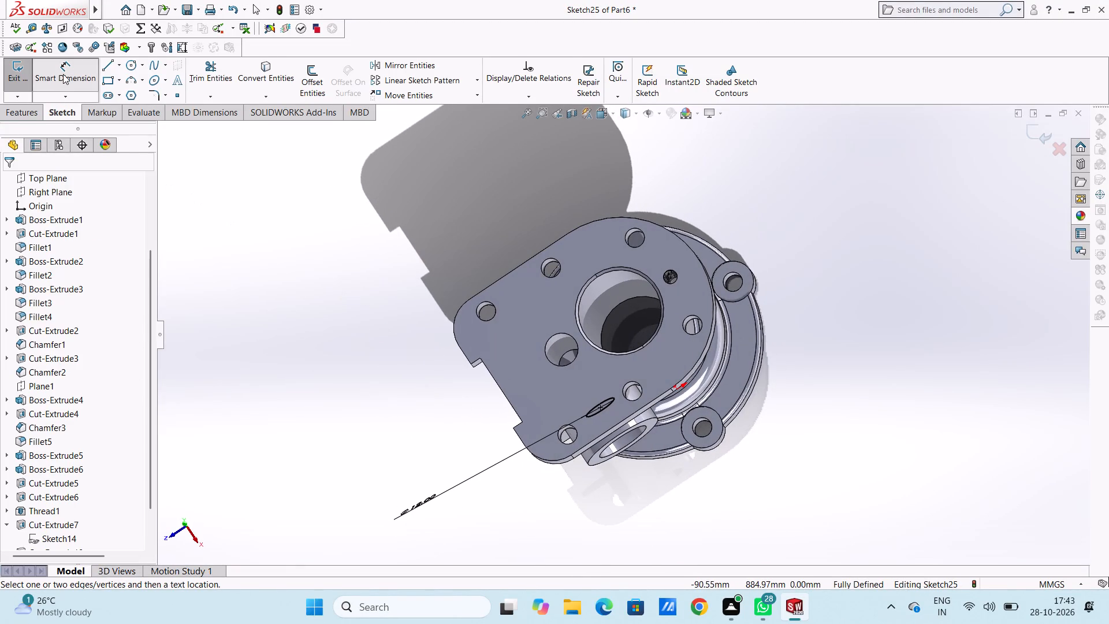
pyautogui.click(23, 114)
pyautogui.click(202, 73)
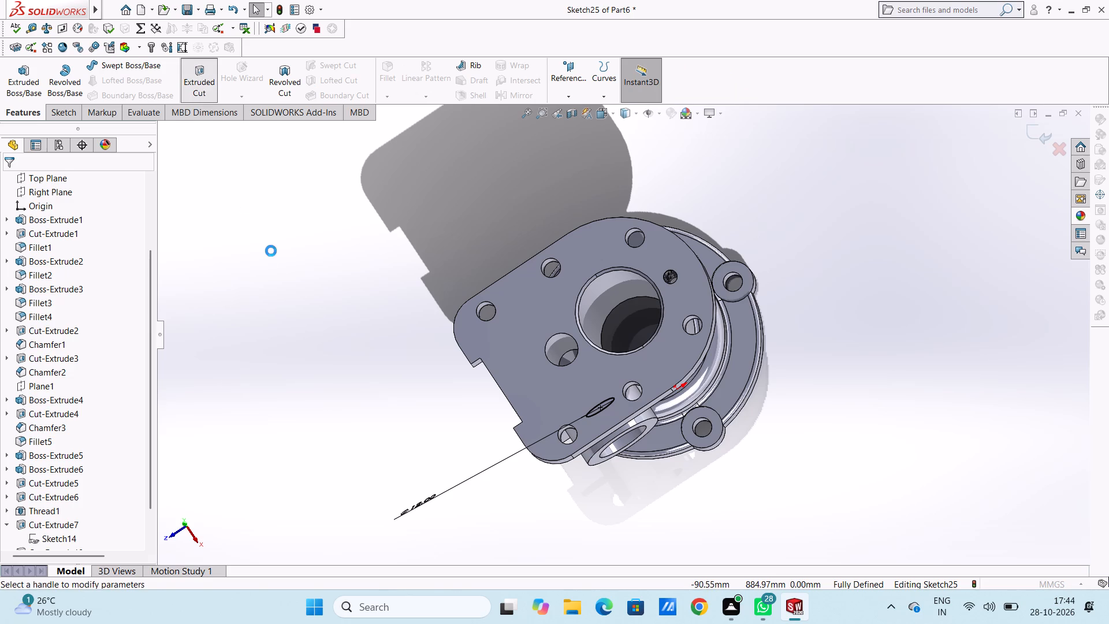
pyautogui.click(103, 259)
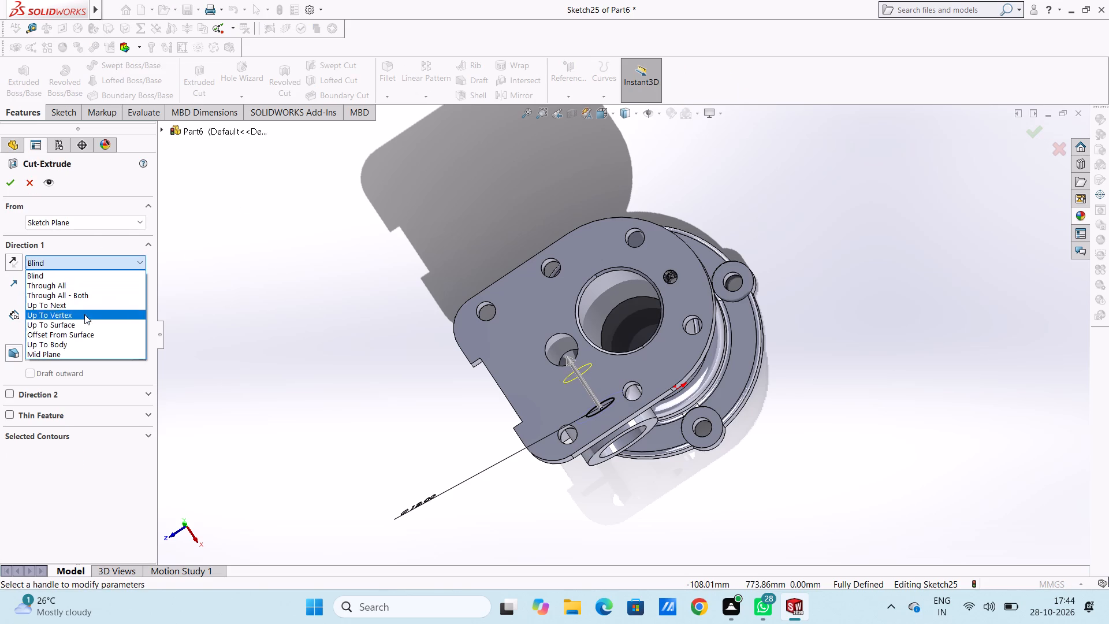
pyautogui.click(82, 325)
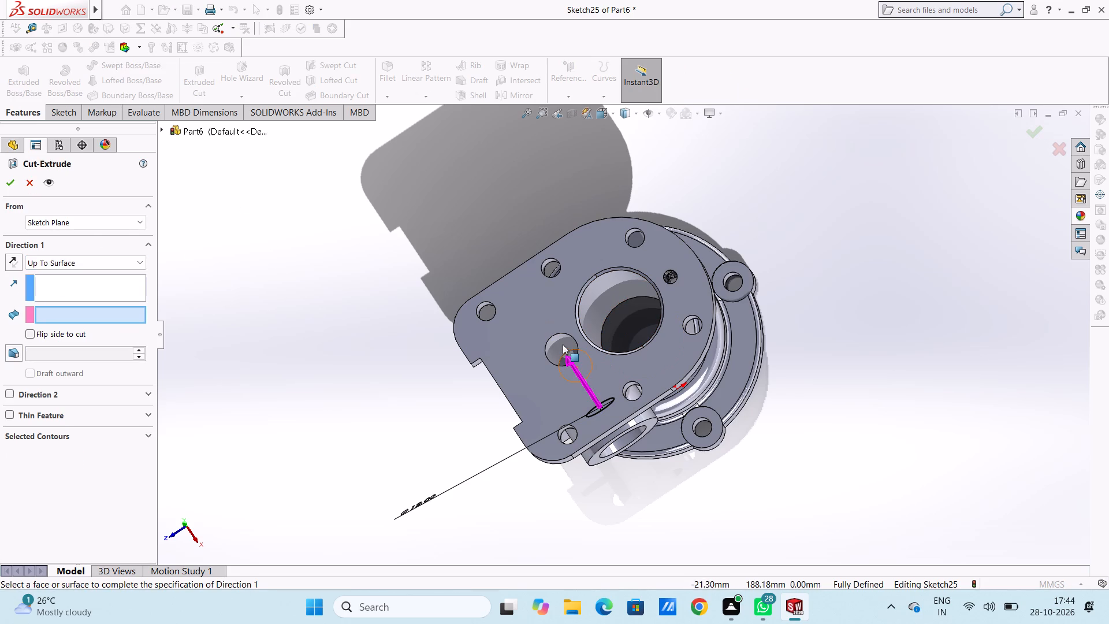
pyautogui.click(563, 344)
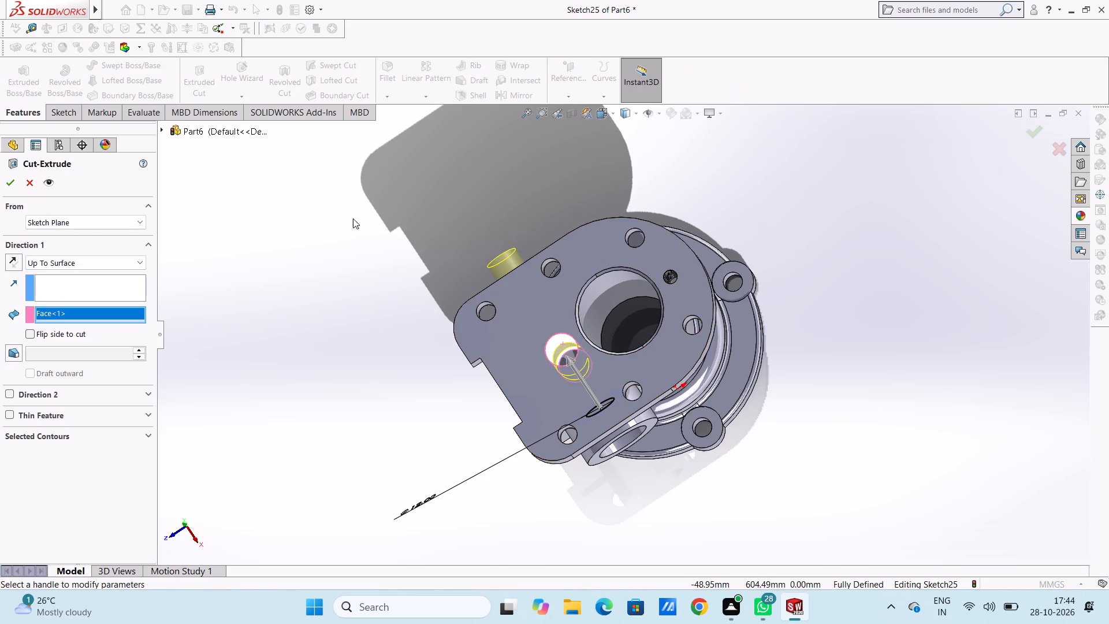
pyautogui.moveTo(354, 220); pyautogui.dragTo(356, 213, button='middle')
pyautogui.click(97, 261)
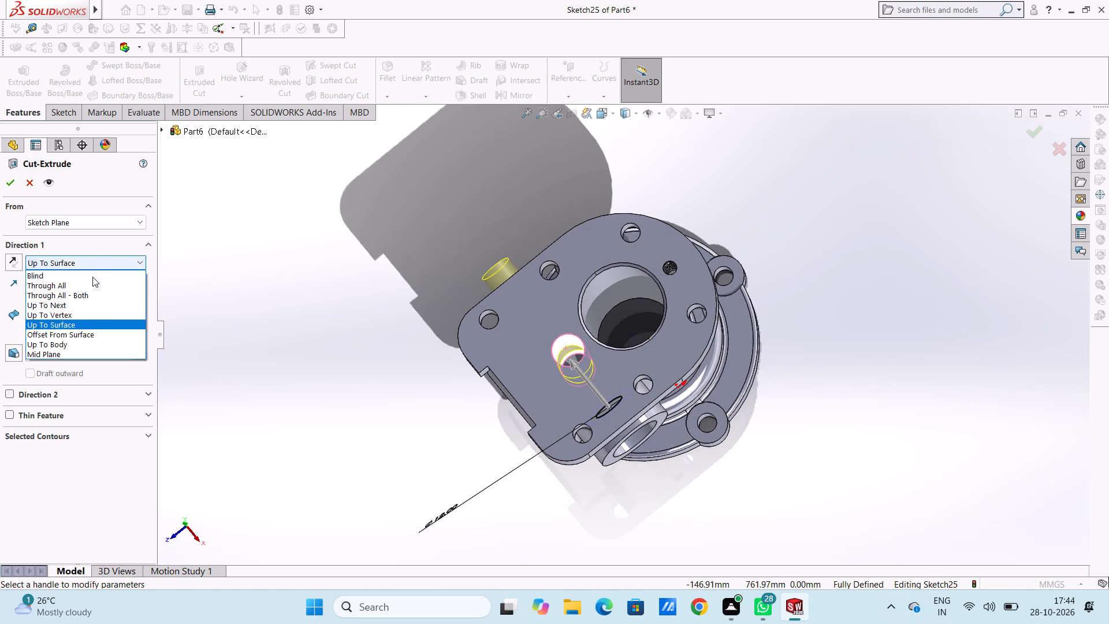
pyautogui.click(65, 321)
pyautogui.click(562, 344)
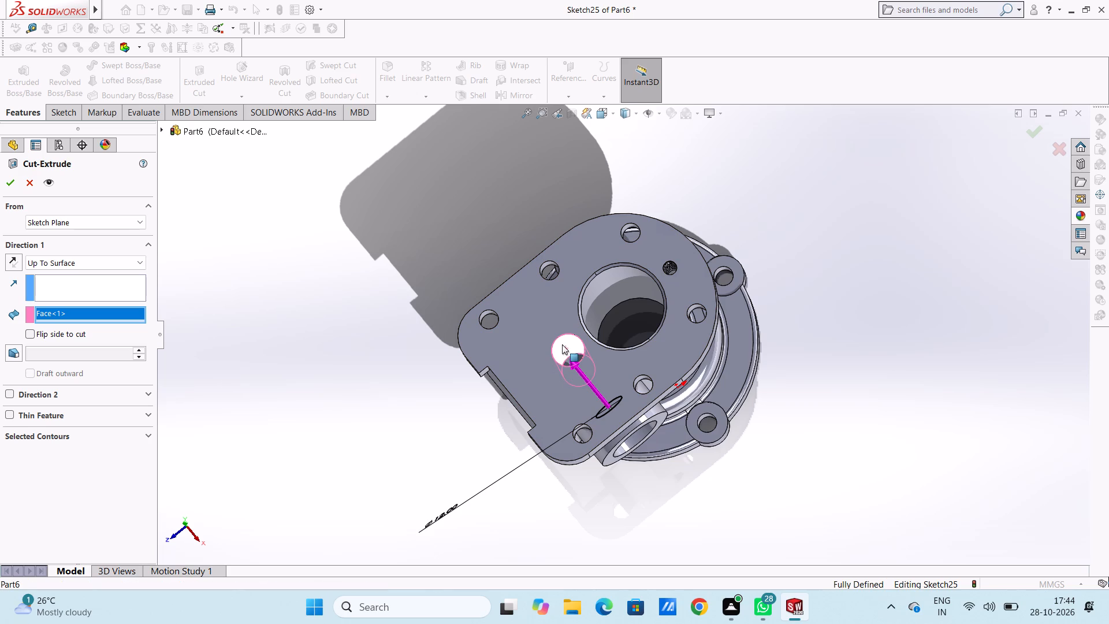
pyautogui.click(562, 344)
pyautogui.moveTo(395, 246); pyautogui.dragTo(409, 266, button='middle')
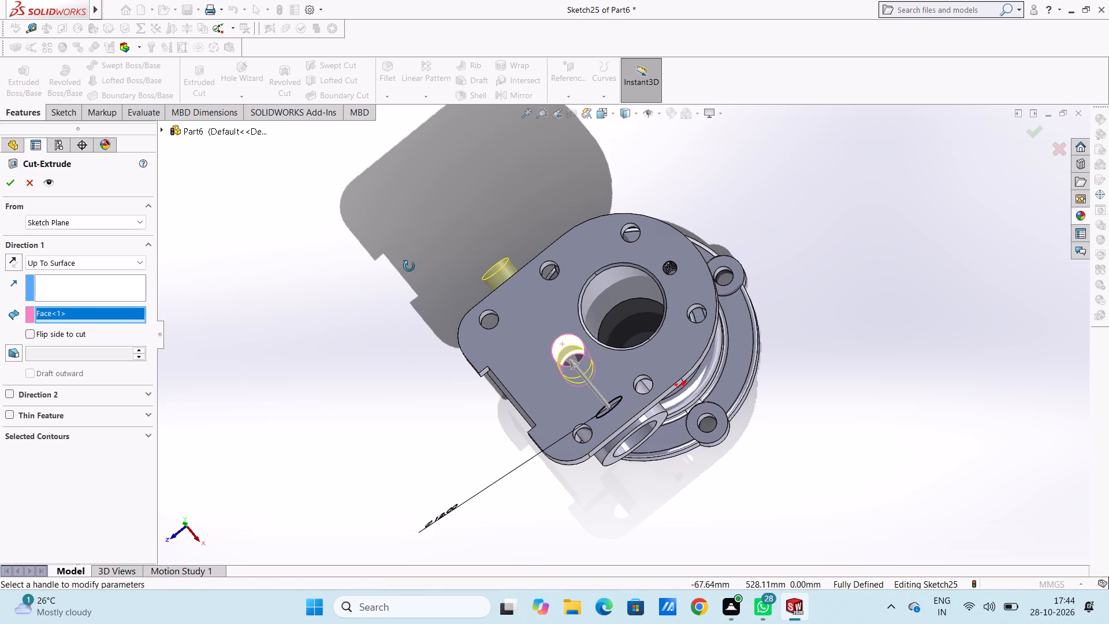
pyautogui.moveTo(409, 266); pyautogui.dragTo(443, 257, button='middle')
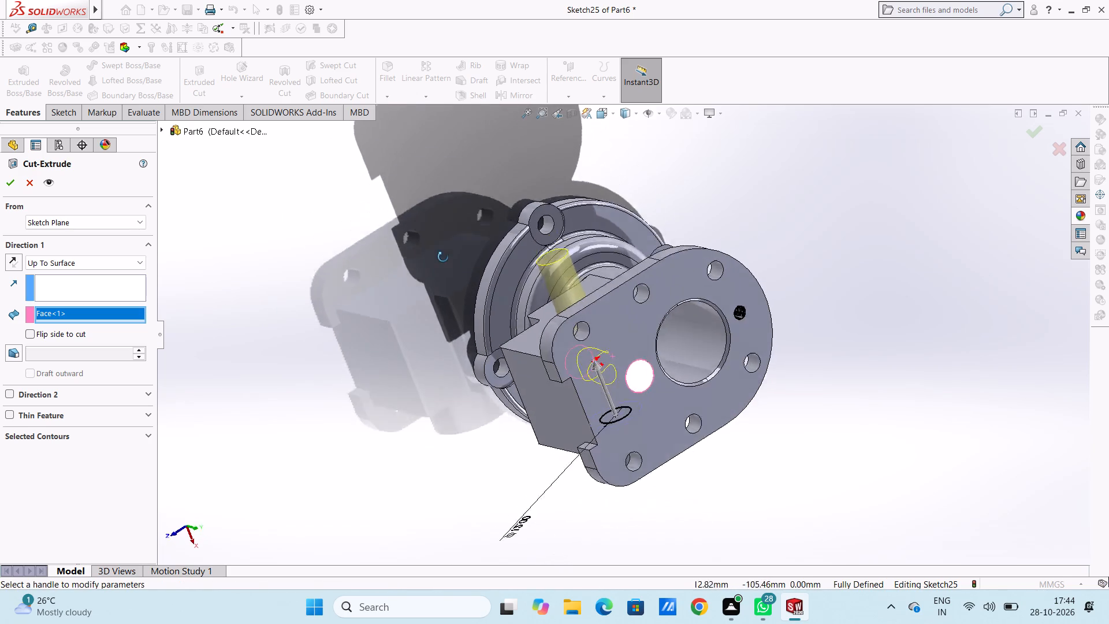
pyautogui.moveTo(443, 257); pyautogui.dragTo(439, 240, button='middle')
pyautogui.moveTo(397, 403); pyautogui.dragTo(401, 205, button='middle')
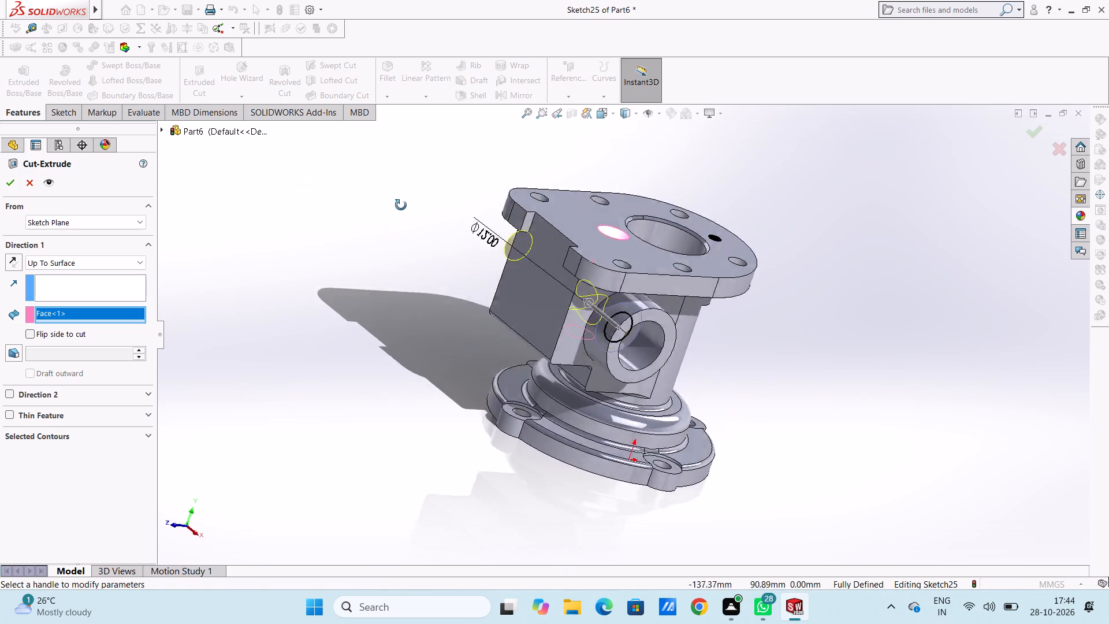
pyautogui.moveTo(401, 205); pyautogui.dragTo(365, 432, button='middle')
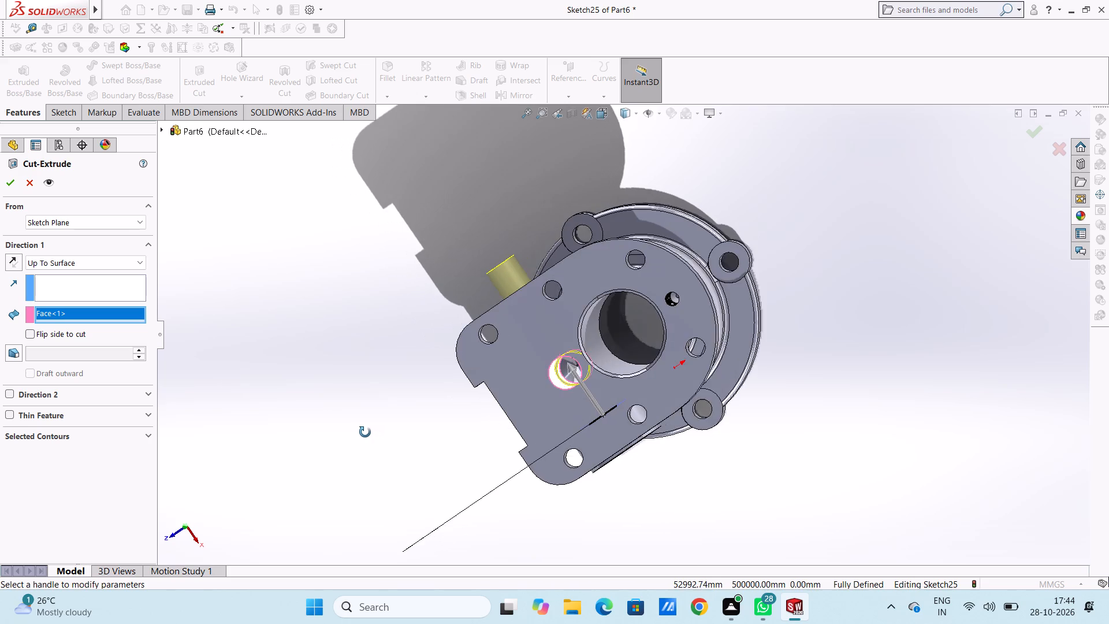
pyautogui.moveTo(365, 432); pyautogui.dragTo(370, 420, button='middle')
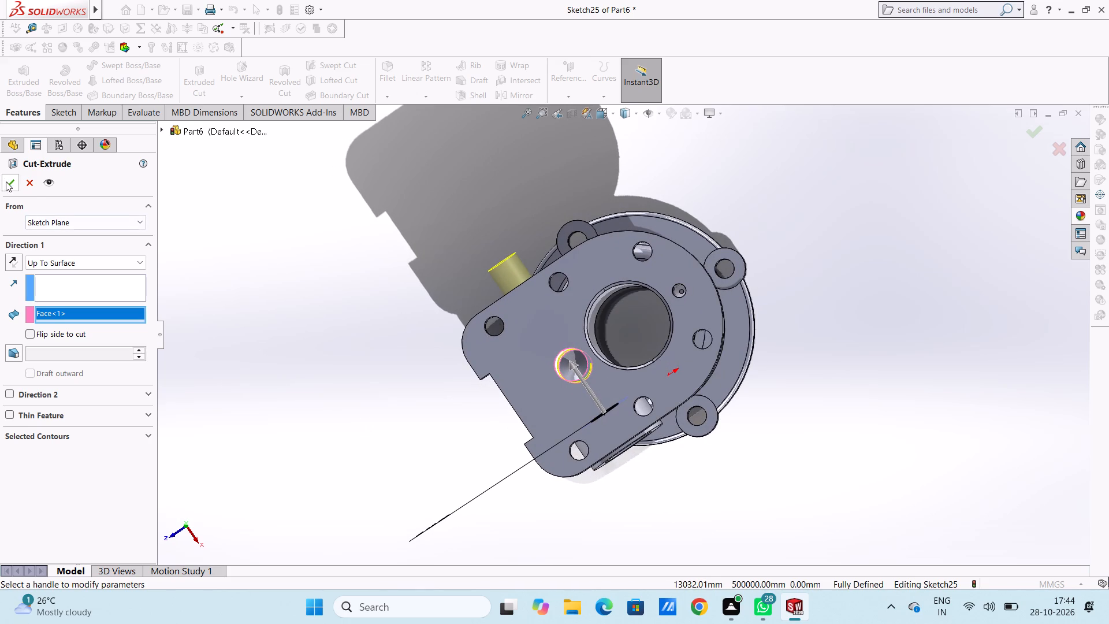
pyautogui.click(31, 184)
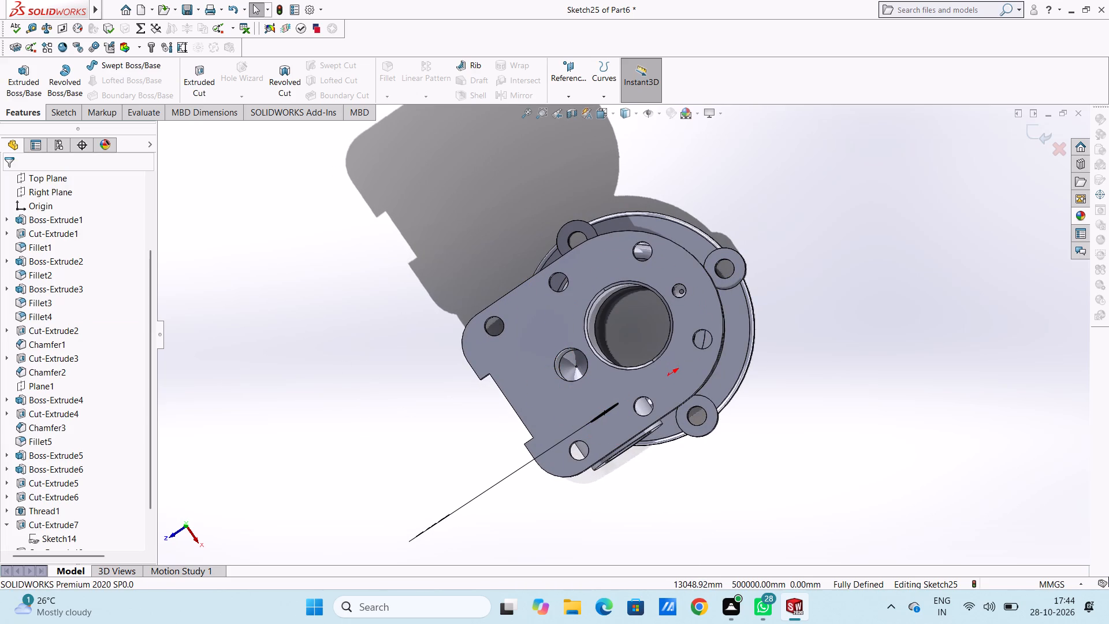
# Cut-extrude the 12 mm circle inside the ring boss to a blind depth of 20 mm into the block's internal hole.
pyautogui.click(195, 73)
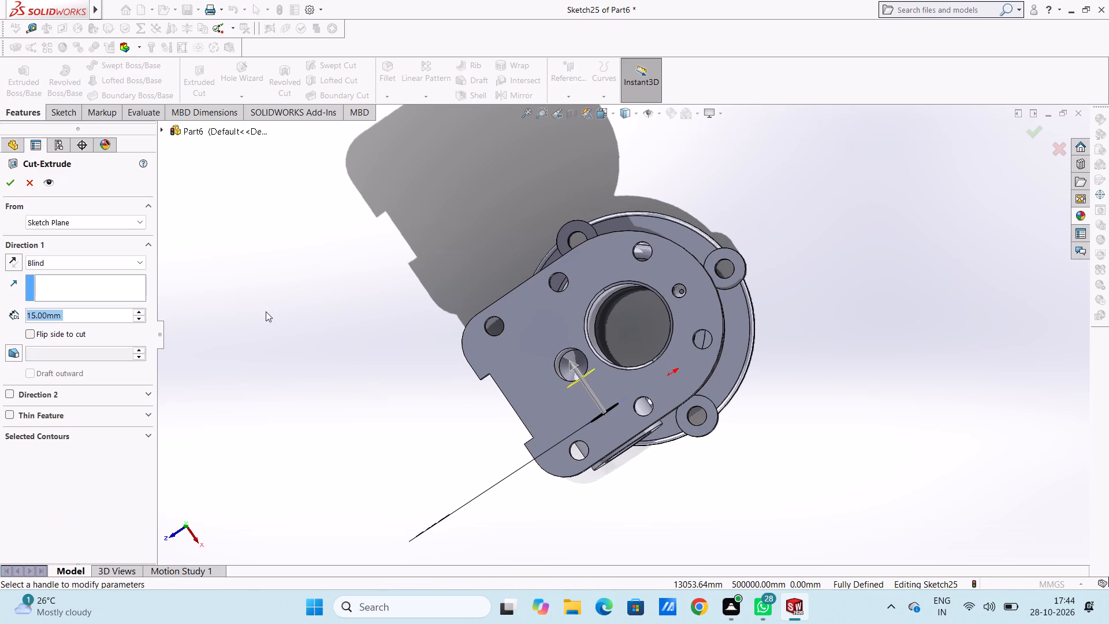
pyautogui.middleClick(272, 320)
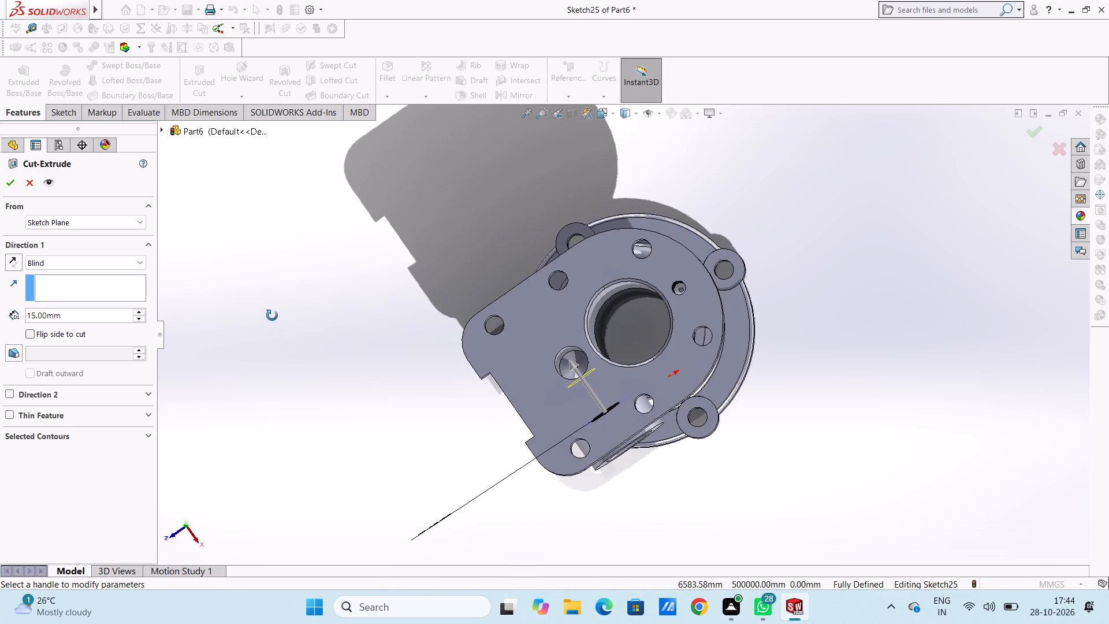
pyautogui.doubleClick(118, 318)
pyautogui.write('18')
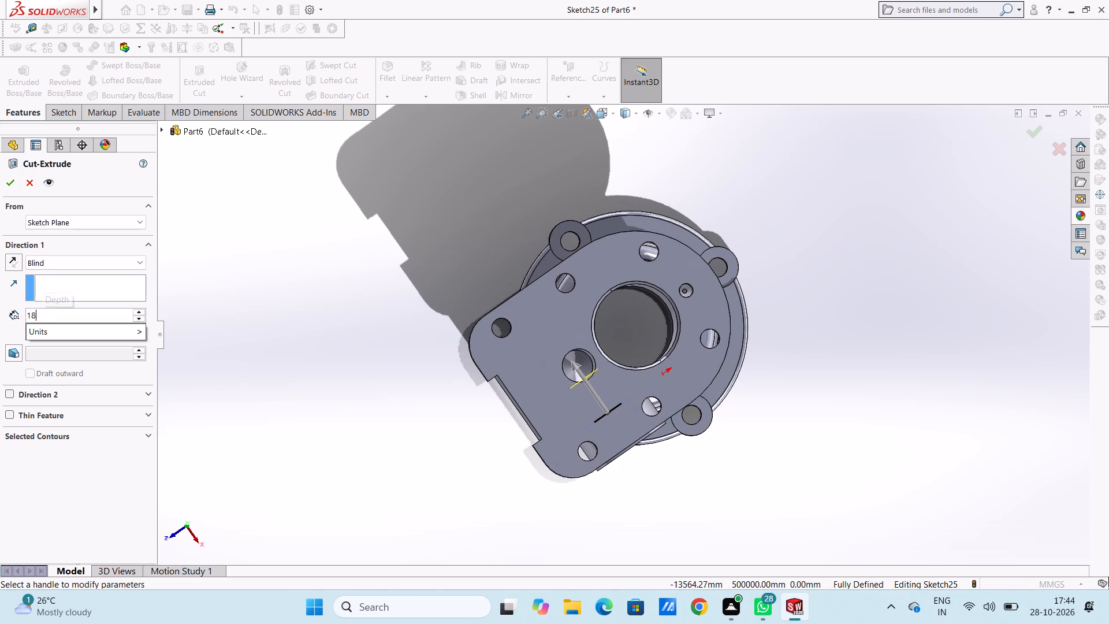
pyautogui.press('Return')
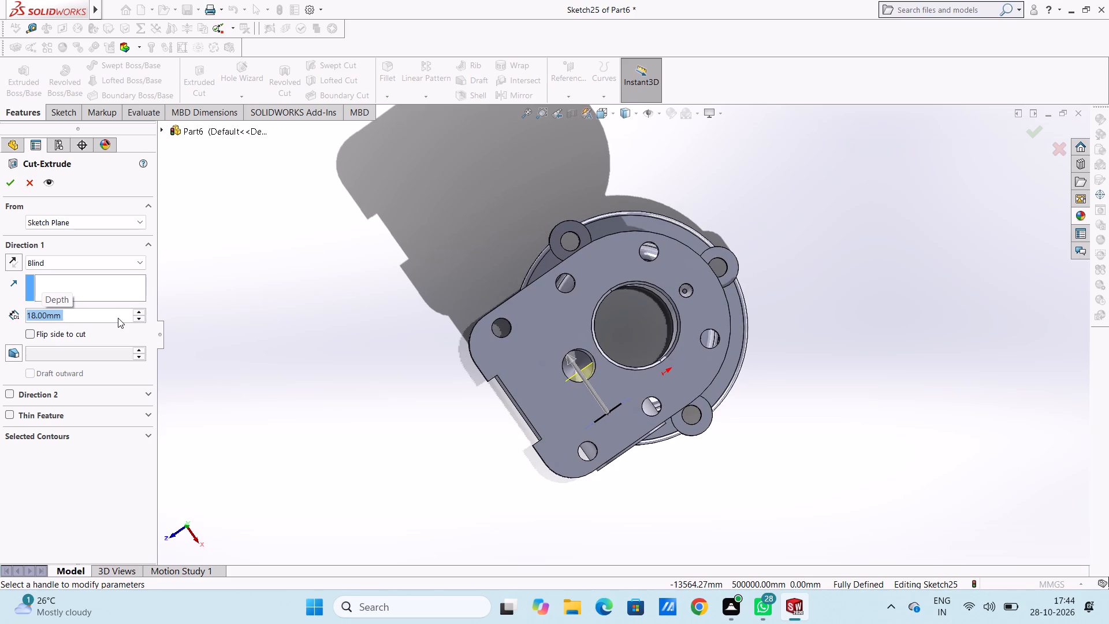
pyautogui.middleClick(210, 363)
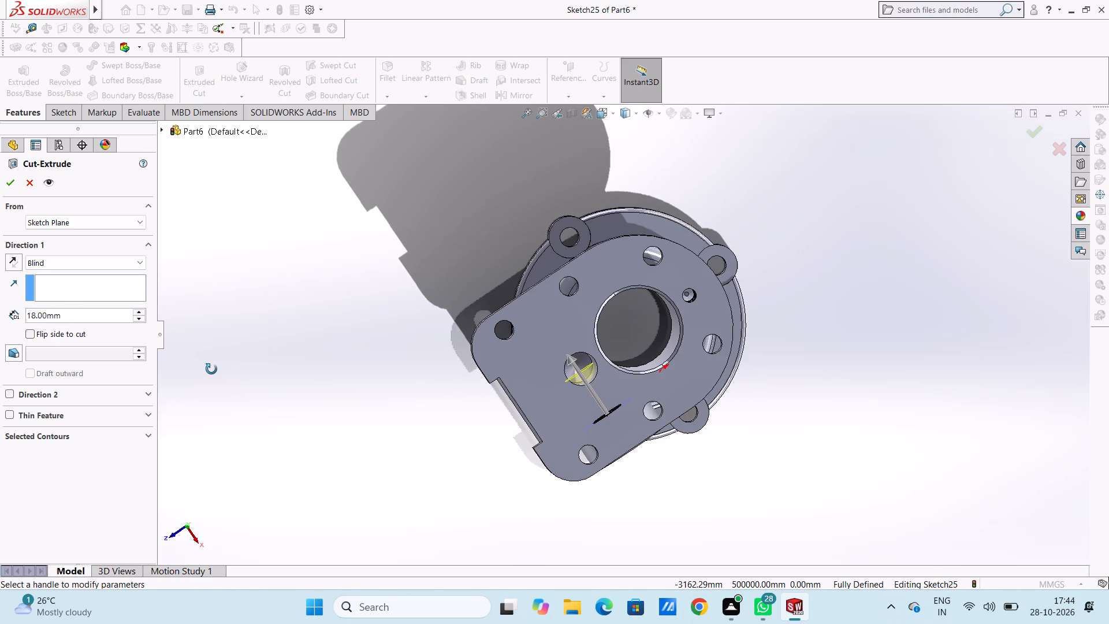
pyautogui.doubleClick(102, 317)
pyautogui.write('20')
pyautogui.press('Return')
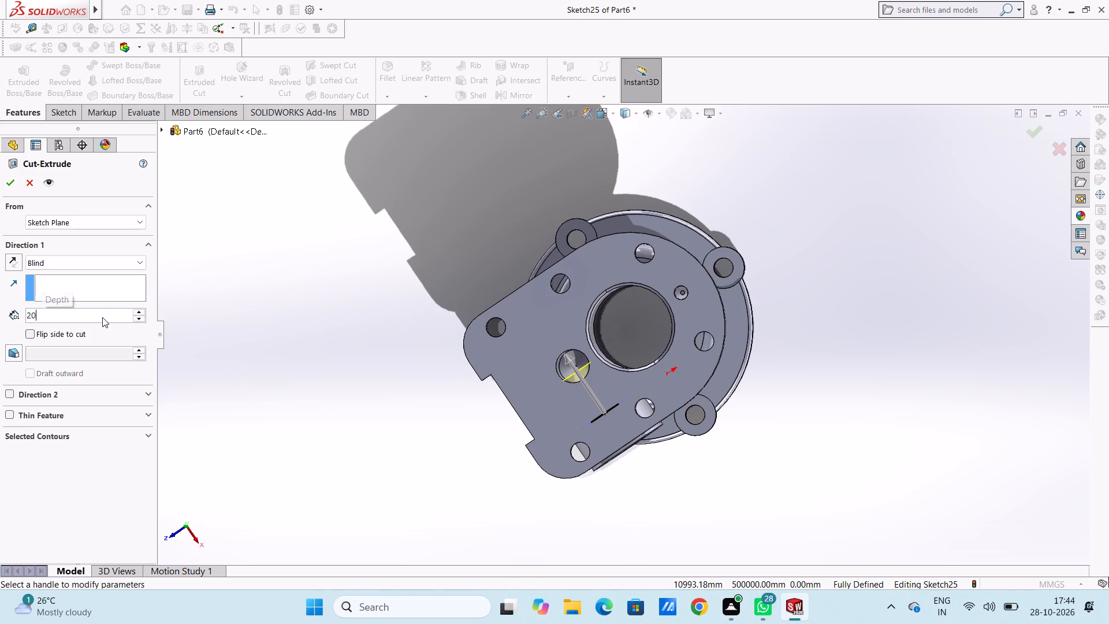
pyautogui.click(10, 177)
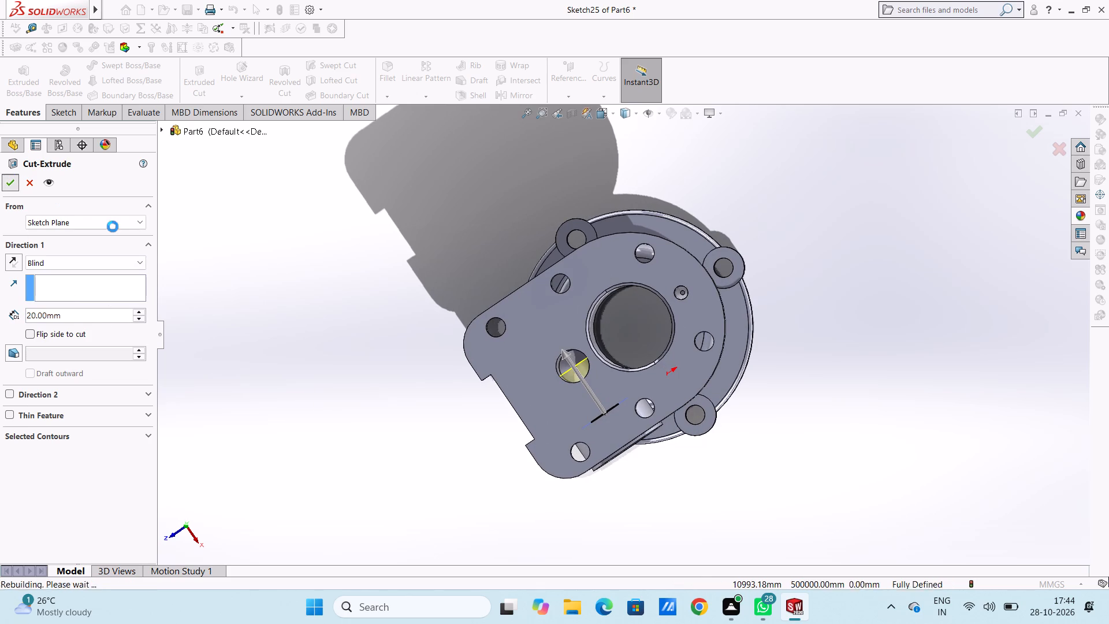
pyautogui.click(255, 324)
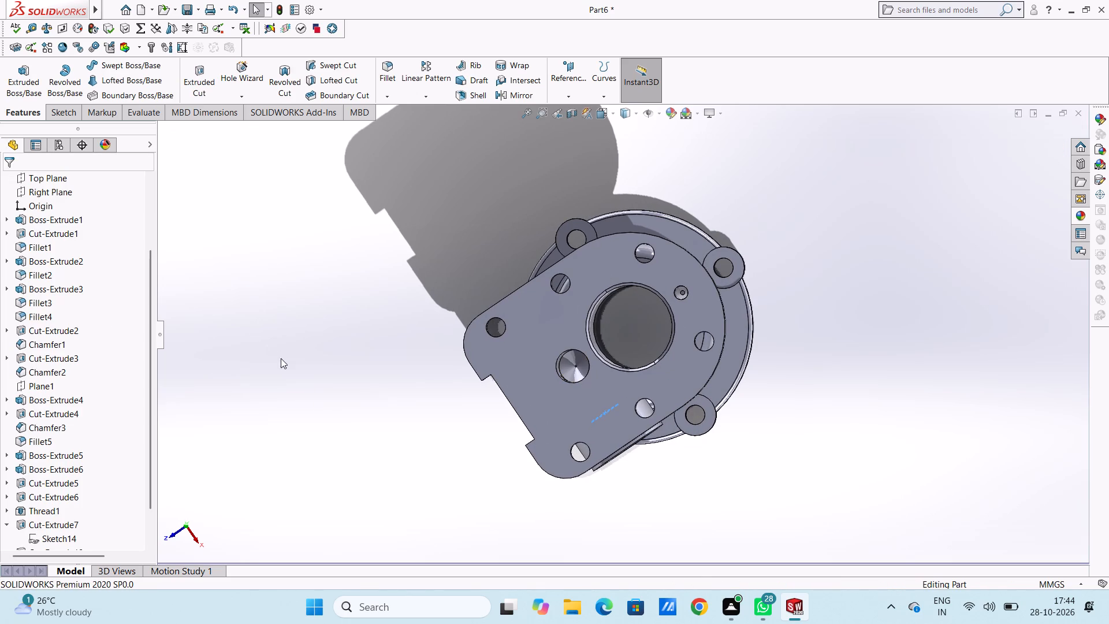
# Examine the port cut inside the ring boss and the internal hole in the flange plate from several sides.
pyautogui.moveTo(281, 358); pyautogui.dragTo(275, 272, button='middle')
pyautogui.moveTo(334, 402); pyautogui.dragTo(252, 281, button='middle')
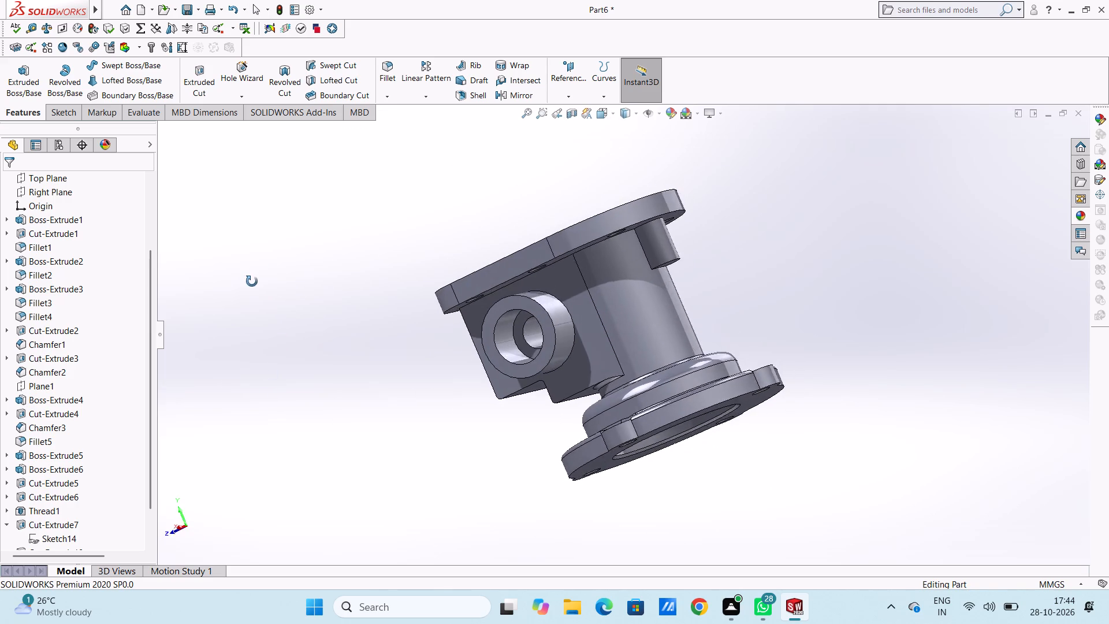
pyautogui.moveTo(252, 281); pyautogui.dragTo(299, 433, button='middle')
pyautogui.moveTo(323, 323); pyautogui.dragTo(318, 420, button='middle')
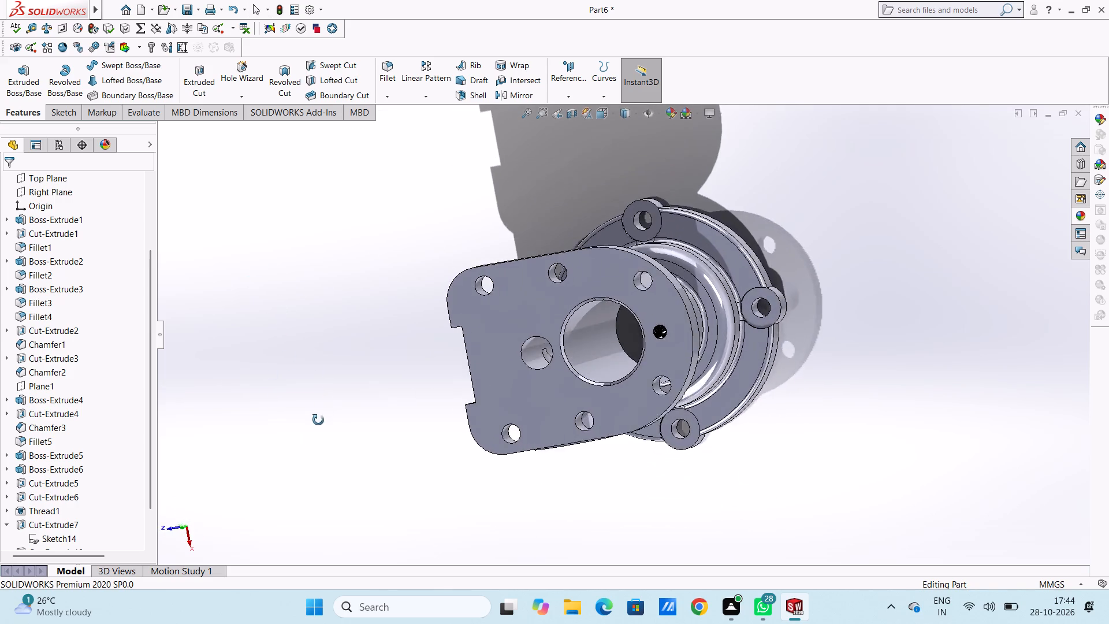
pyautogui.moveTo(318, 420); pyautogui.dragTo(328, 420, button='middle')
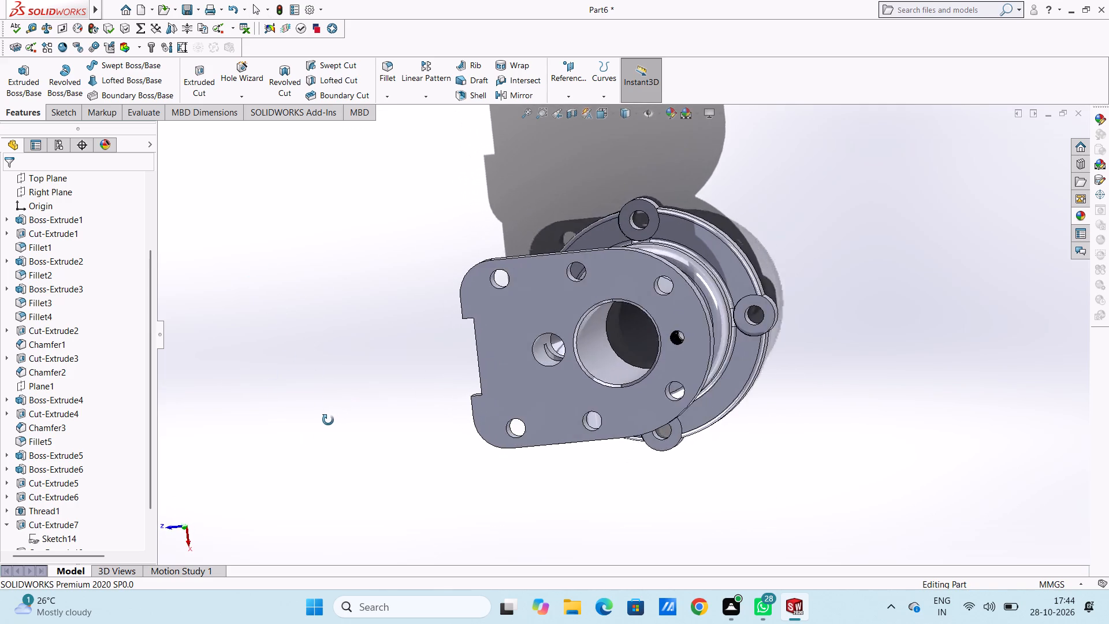
pyautogui.moveTo(328, 420); pyautogui.dragTo(304, 267, button='middle')
pyautogui.moveTo(400, 363); pyautogui.dragTo(433, 240, button='middle')
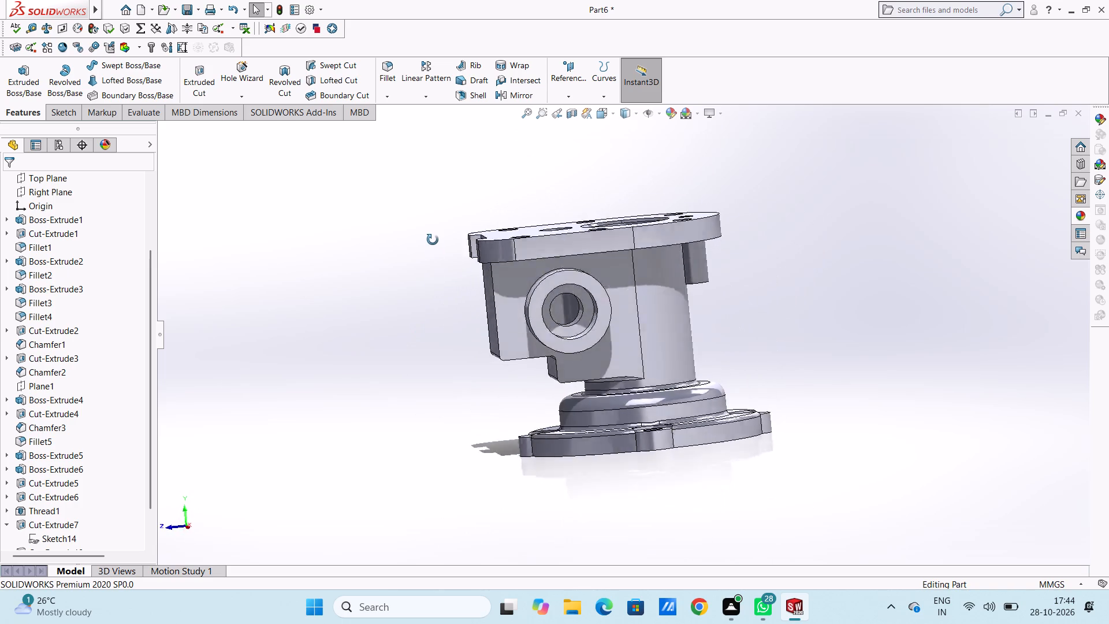
pyautogui.moveTo(433, 240); pyautogui.dragTo(401, 398, button='middle')
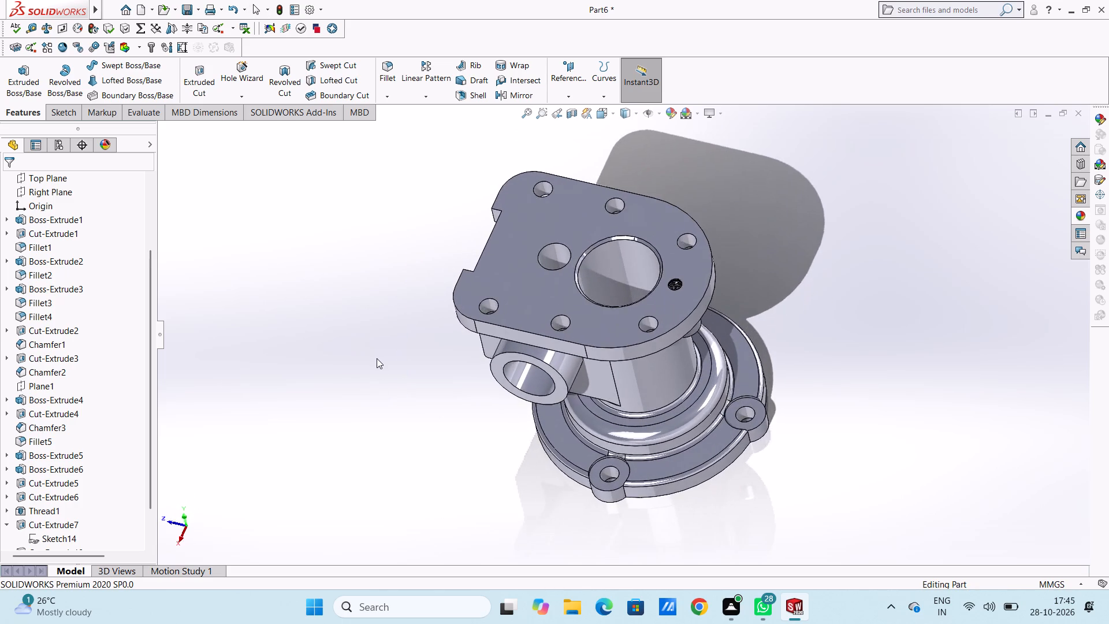
pyautogui.moveTo(377, 355); pyautogui.dragTo(371, 278, button='middle')
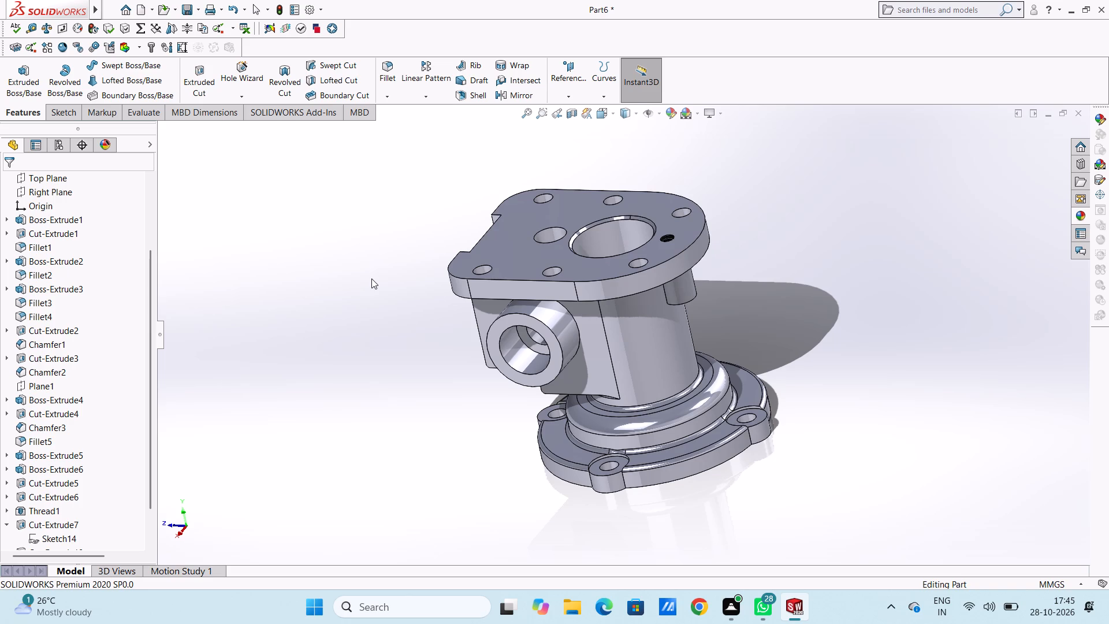
pyautogui.moveTo(368, 359); pyautogui.dragTo(410, 264, button='middle')
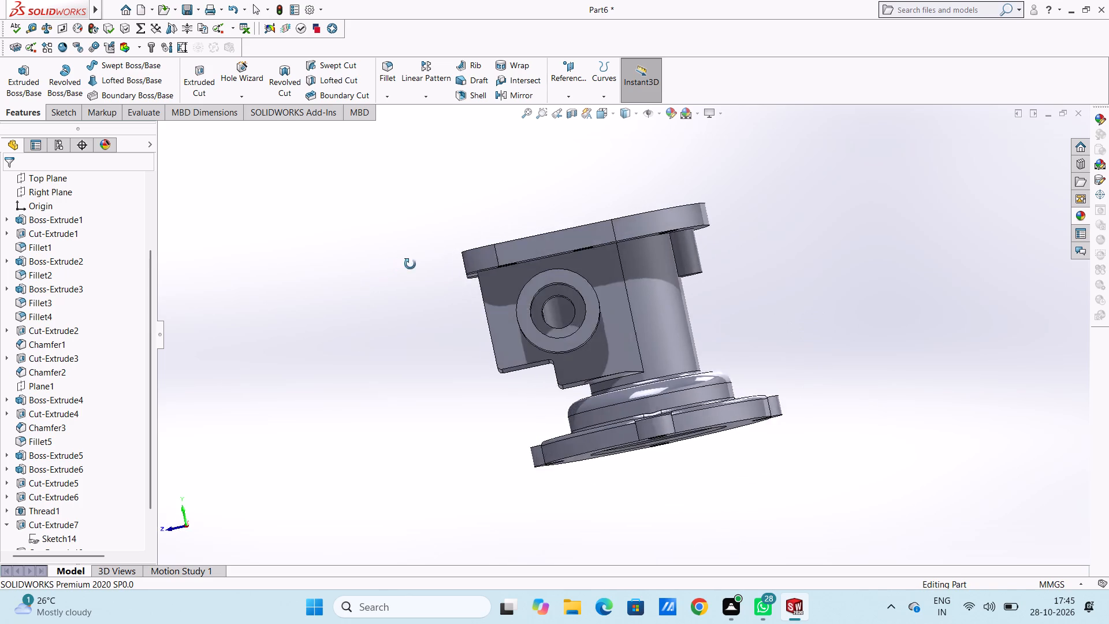
pyautogui.moveTo(410, 264); pyautogui.dragTo(515, 444, button='middle')
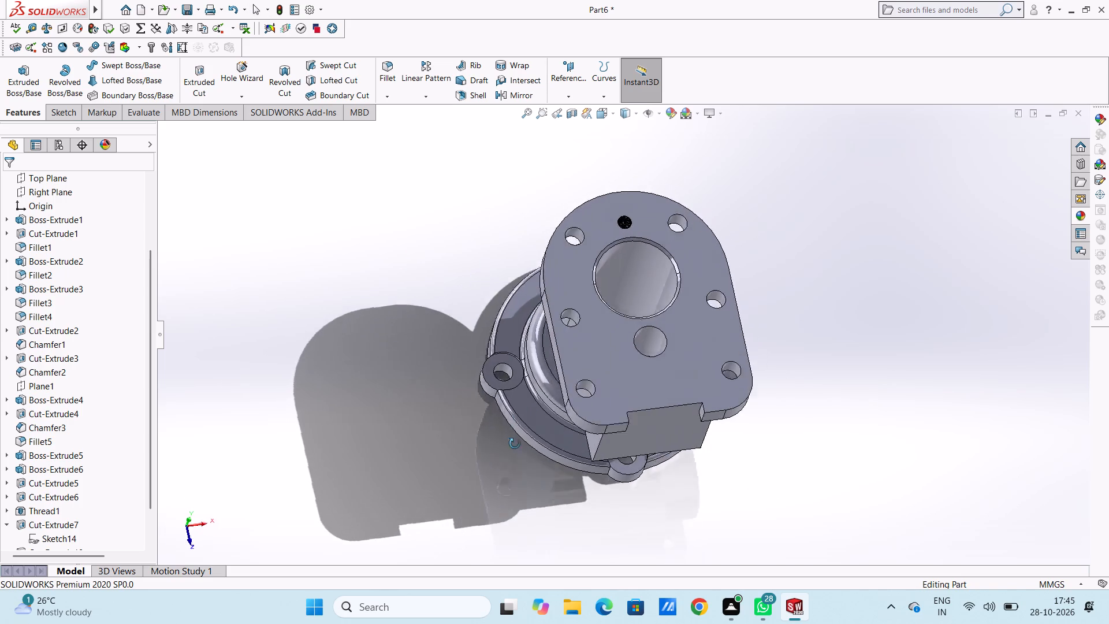
pyautogui.moveTo(515, 444); pyautogui.dragTo(434, 251, button='middle')
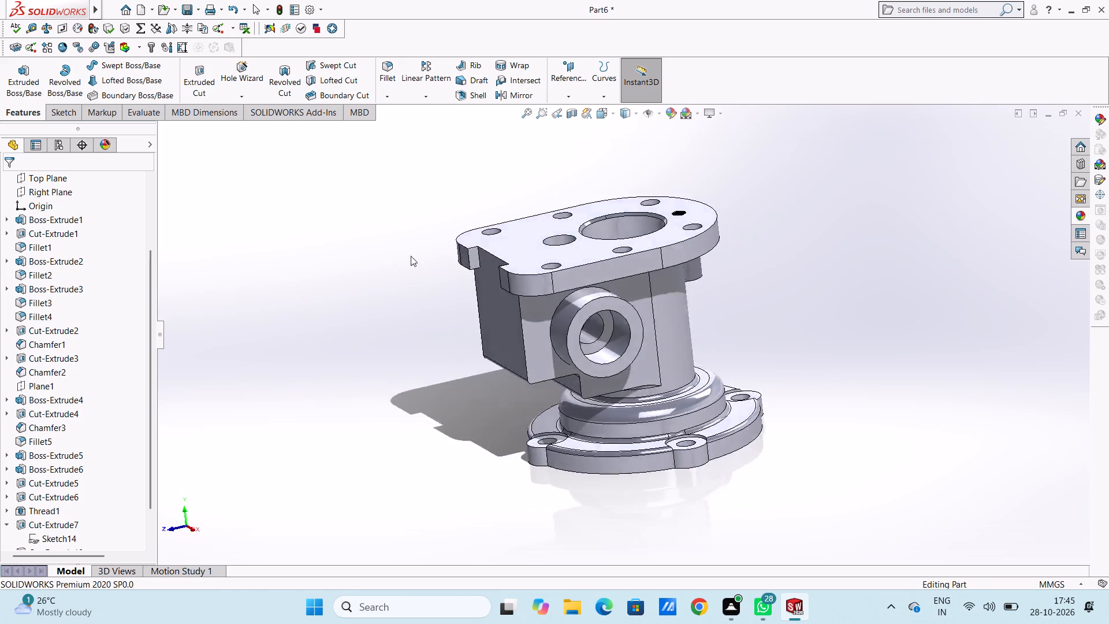
pyautogui.moveTo(405, 259); pyautogui.dragTo(433, 274, button='middle')
pyautogui.moveTo(386, 238); pyautogui.dragTo(356, 235, button='middle')
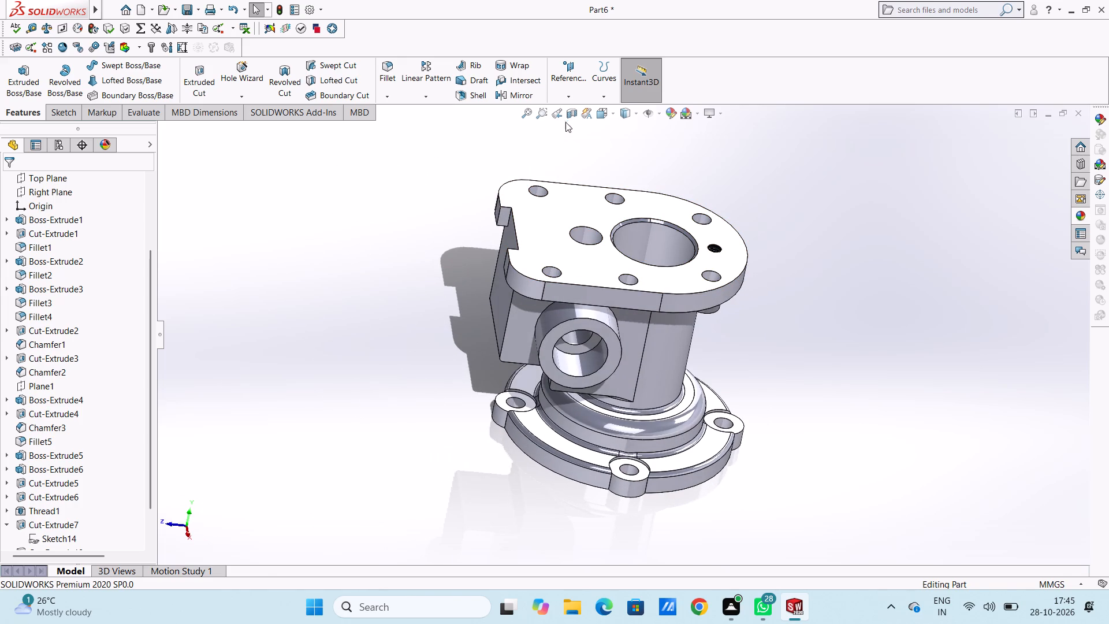
# Section the part lengthwise through the main bore and the internal hole, examine the cut from several sides, and close the section.
pyautogui.click(570, 113)
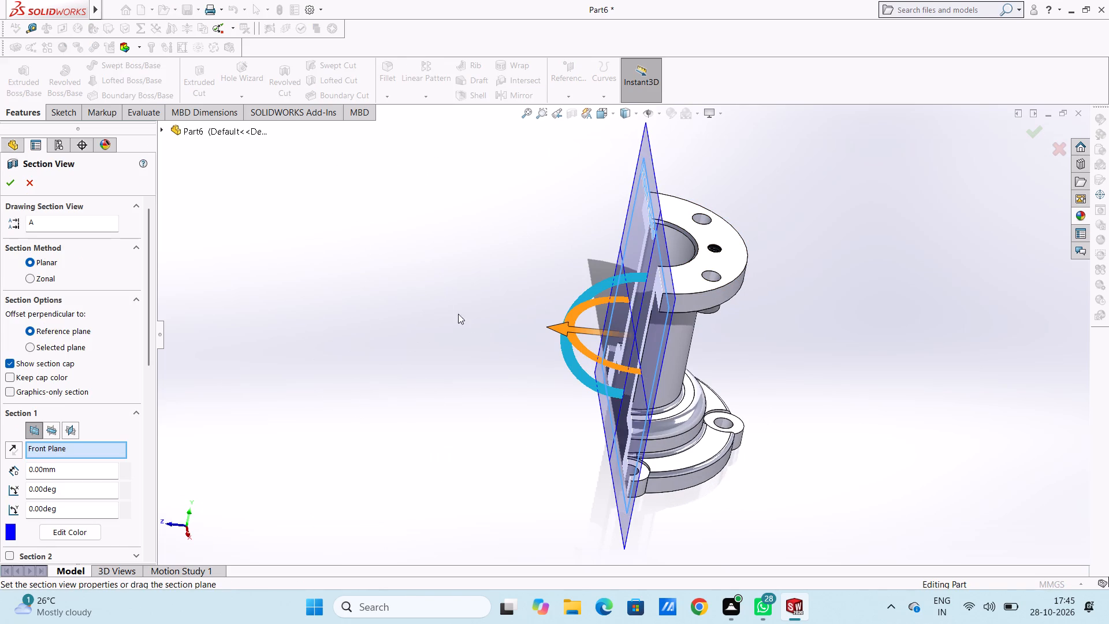
pyautogui.moveTo(579, 348); pyautogui.dragTo(687, 355)
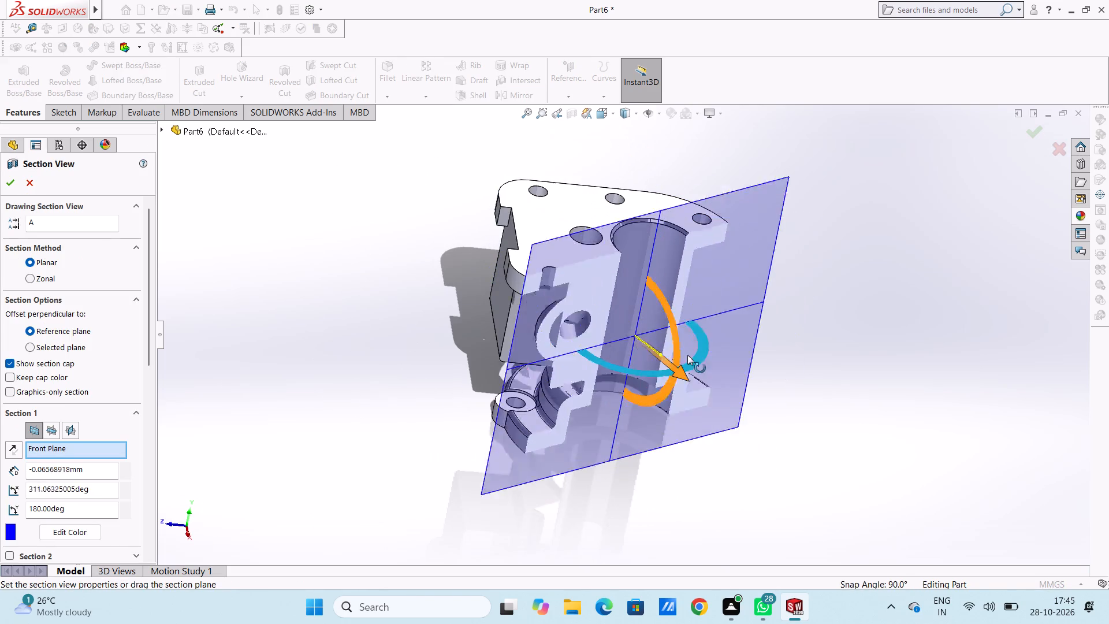
pyautogui.moveTo(687, 355); pyautogui.dragTo(641, 370)
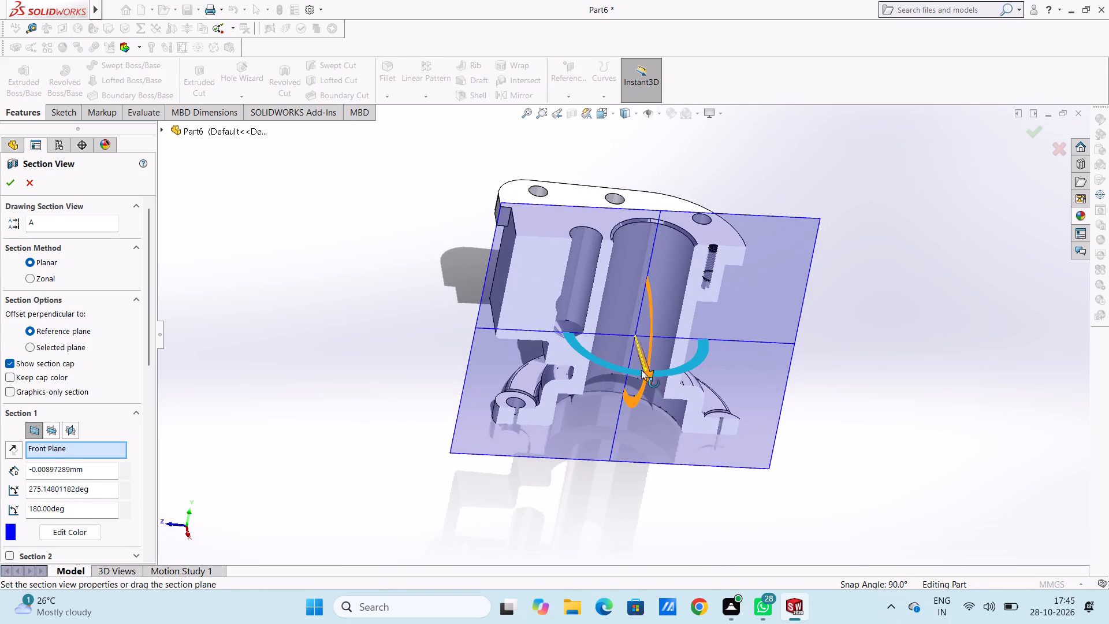
pyautogui.moveTo(641, 370); pyautogui.dragTo(643, 369)
pyautogui.click(13, 188)
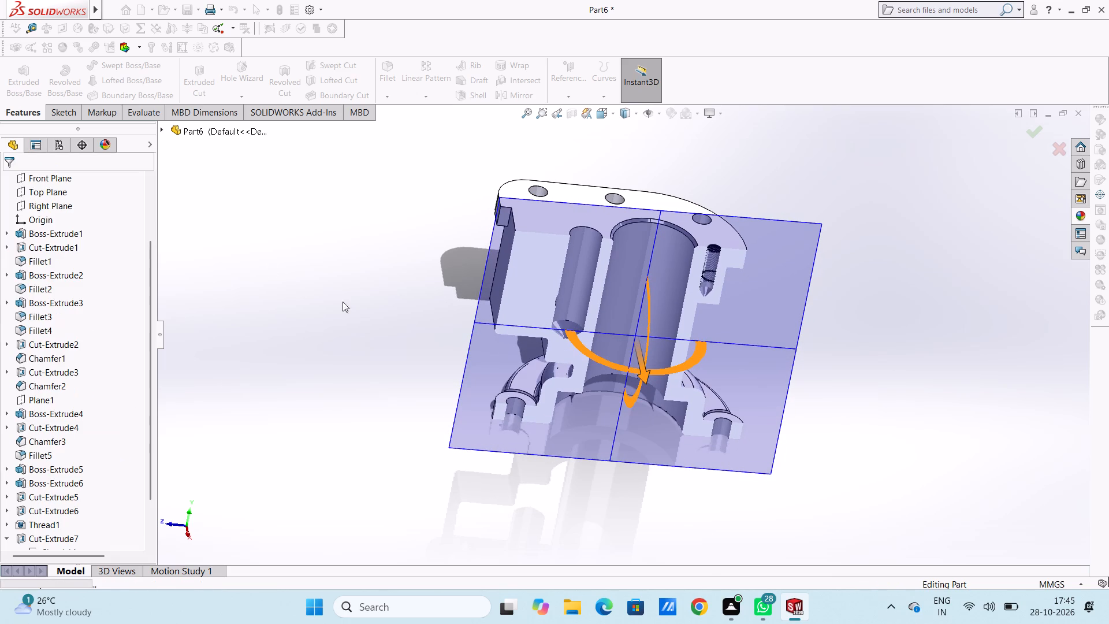
pyautogui.moveTo(440, 395); pyautogui.dragTo(403, 310, button='middle')
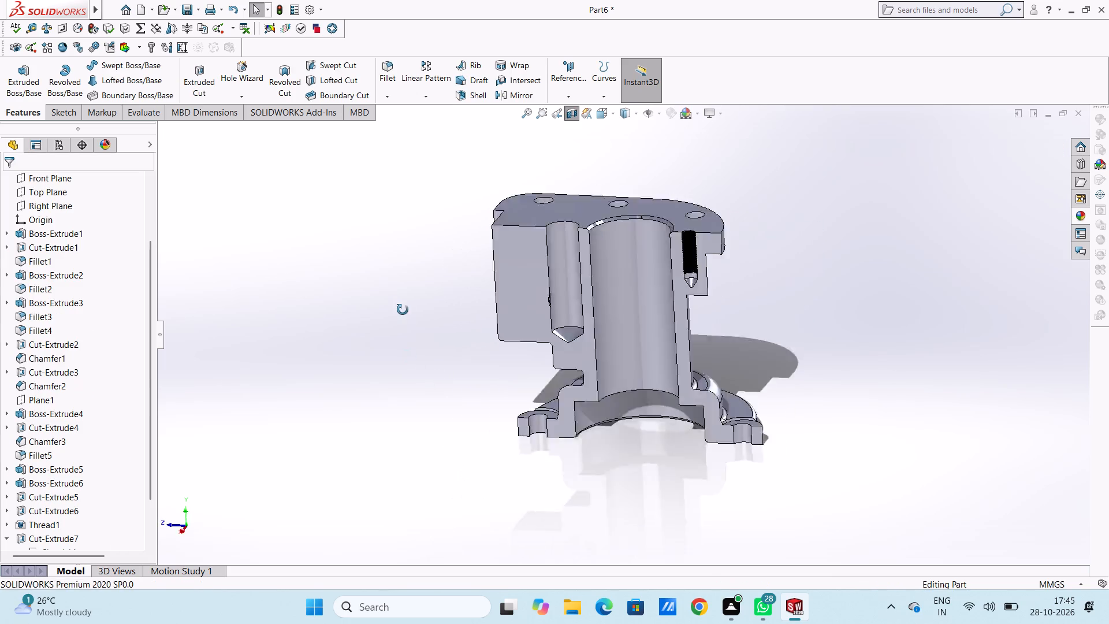
pyautogui.moveTo(403, 310); pyautogui.dragTo(433, 302, button='middle')
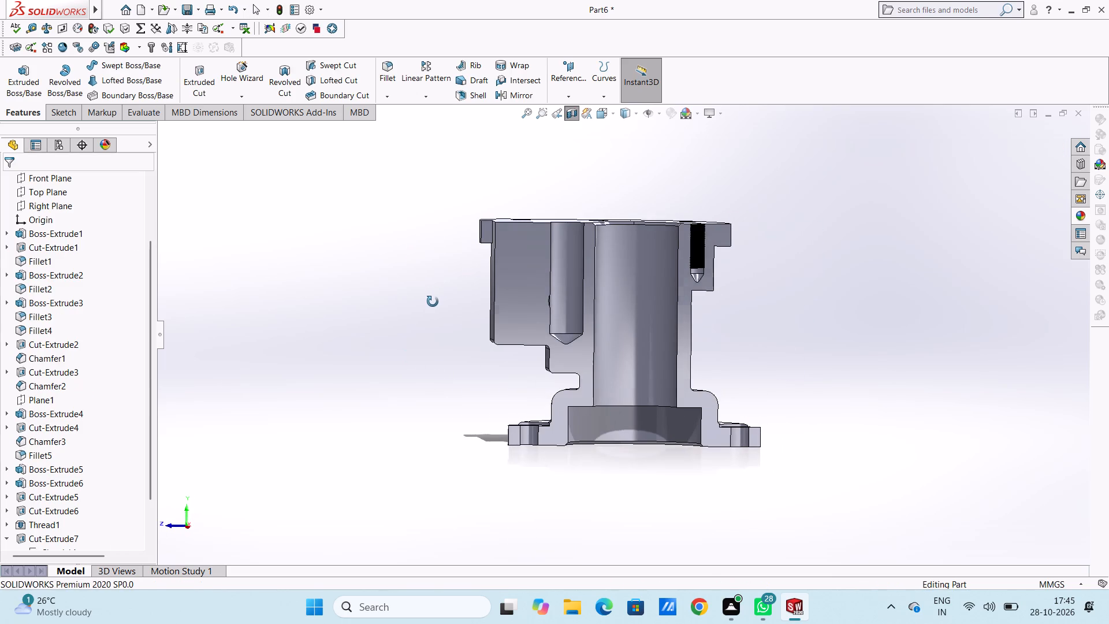
pyautogui.moveTo(433, 302); pyautogui.dragTo(427, 298, button='middle')
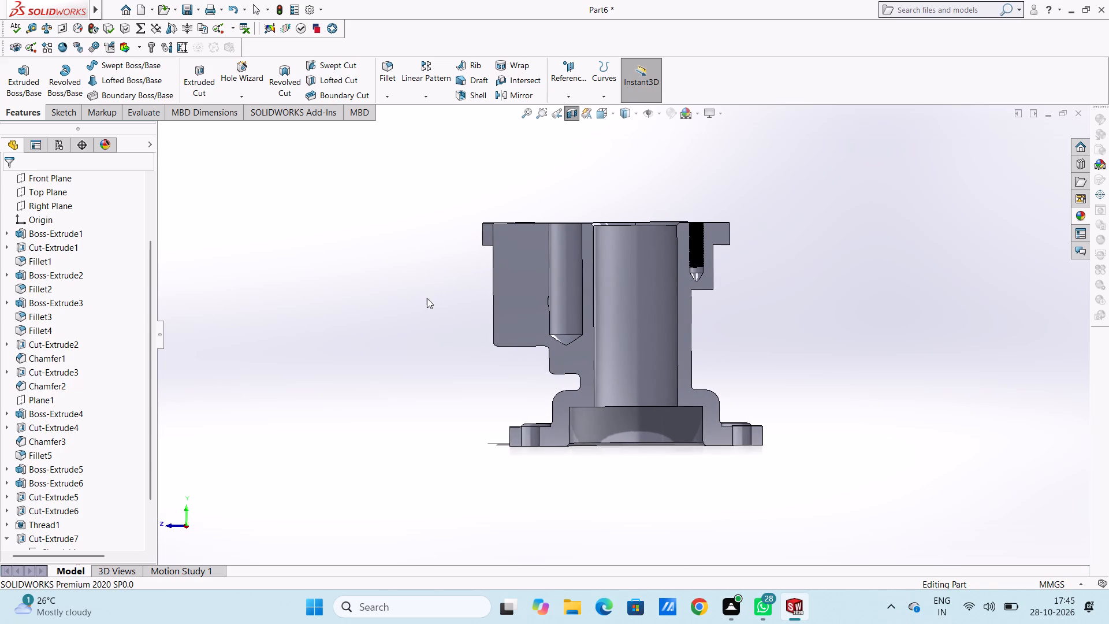
pyautogui.moveTo(440, 334); pyautogui.dragTo(460, 350, button='middle')
pyautogui.scroll(-1, 431, 335)
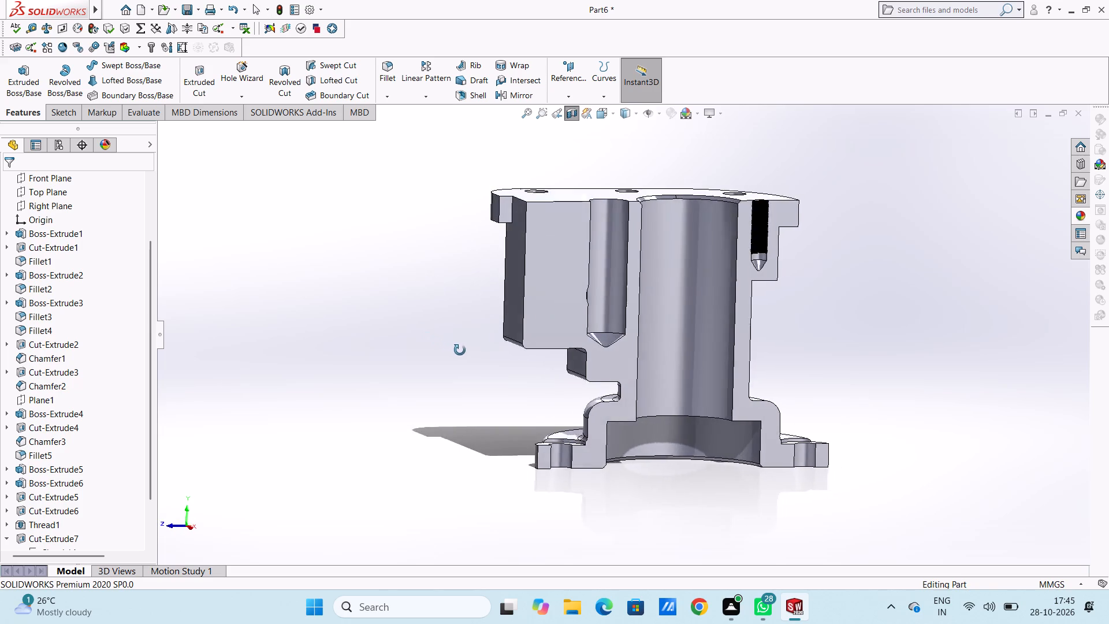
pyautogui.moveTo(460, 350); pyautogui.dragTo(448, 310, button='middle')
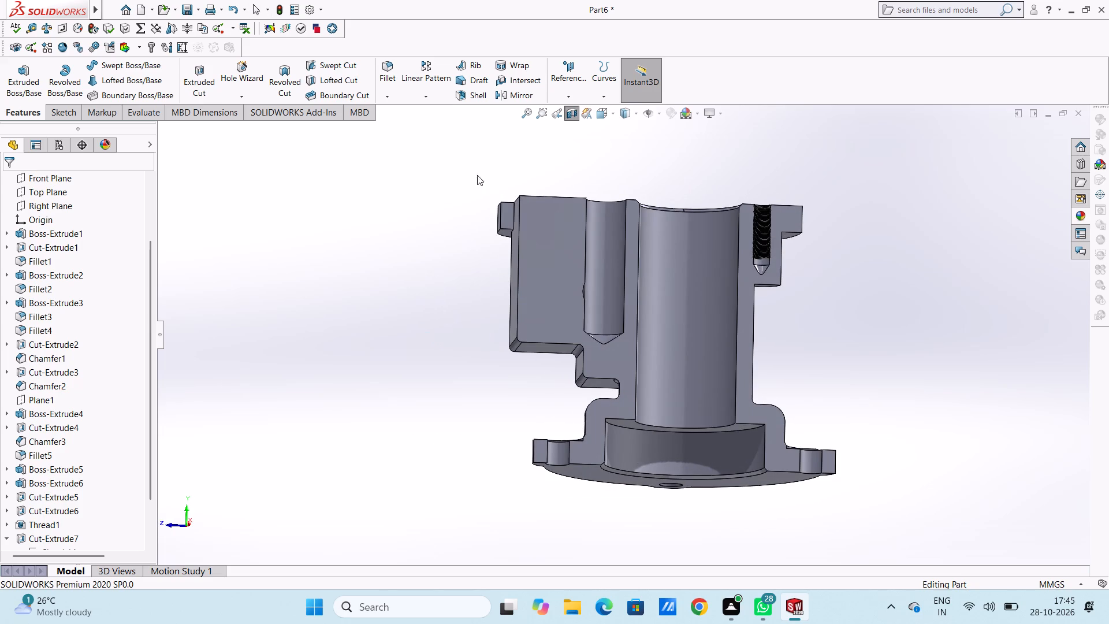
pyautogui.click(572, 114)
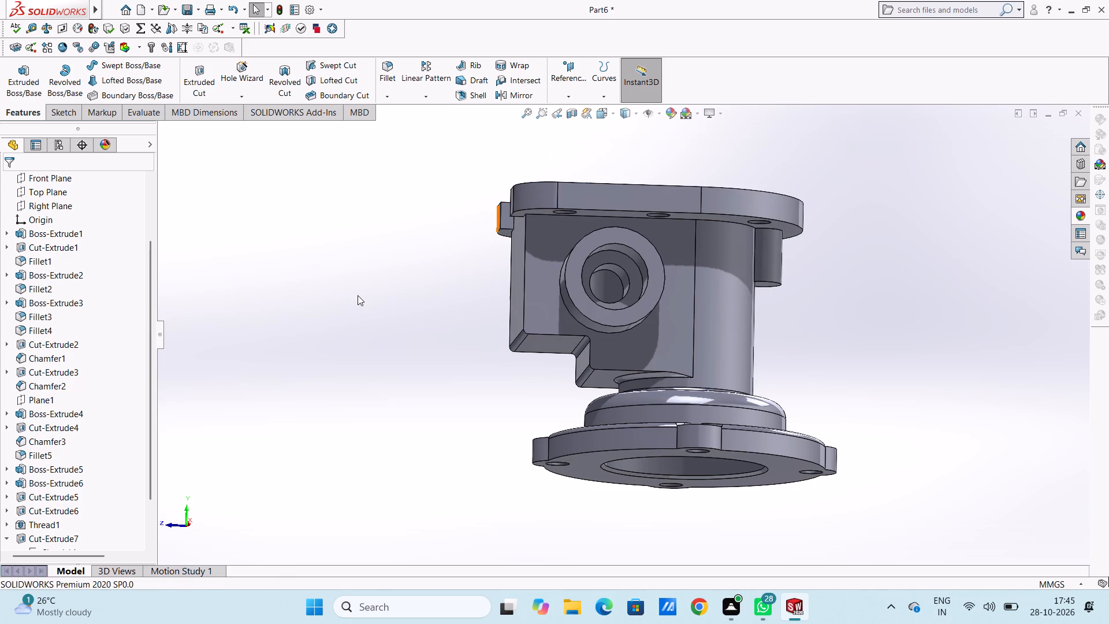
# Start a sketch on the block's front face and draw a circle about 17.4 mm in diameter, centred vertically above the origin.
pyautogui.hotkey('ctrl', '1')
pyautogui.scroll(2, 358, 295)
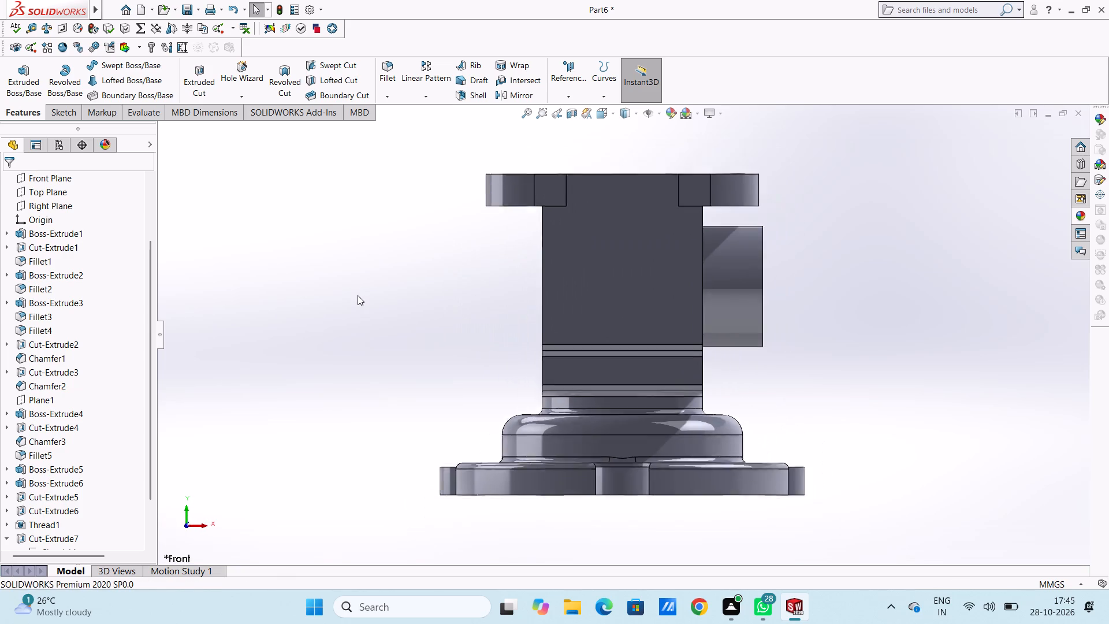
pyautogui.scroll(4, 358, 295)
pyautogui.scroll(-4, 661, 348)
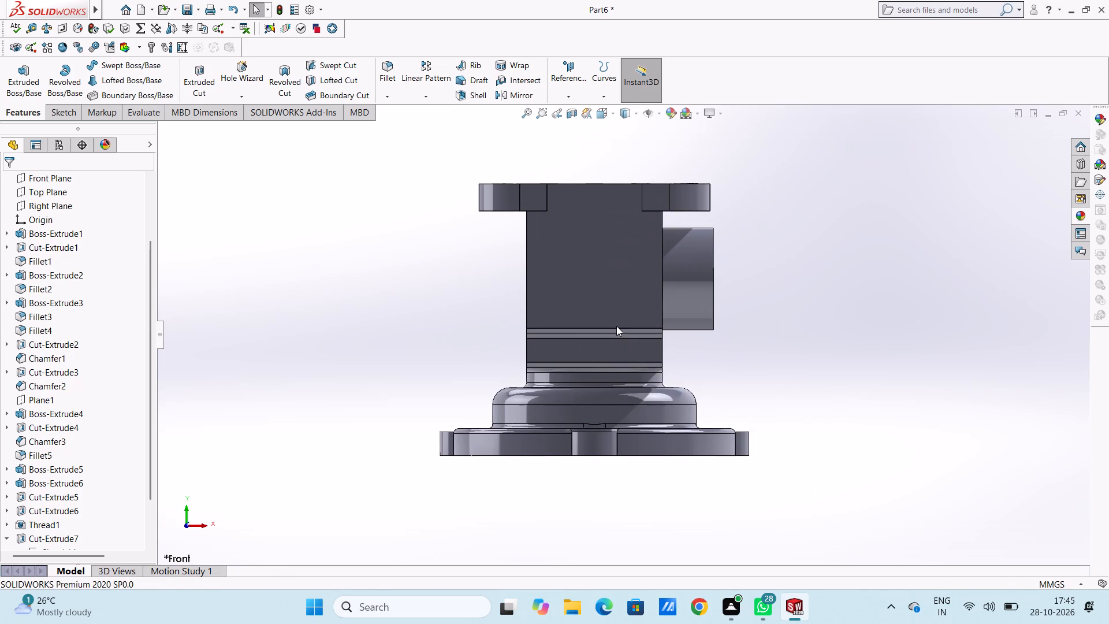
pyautogui.click(596, 270)
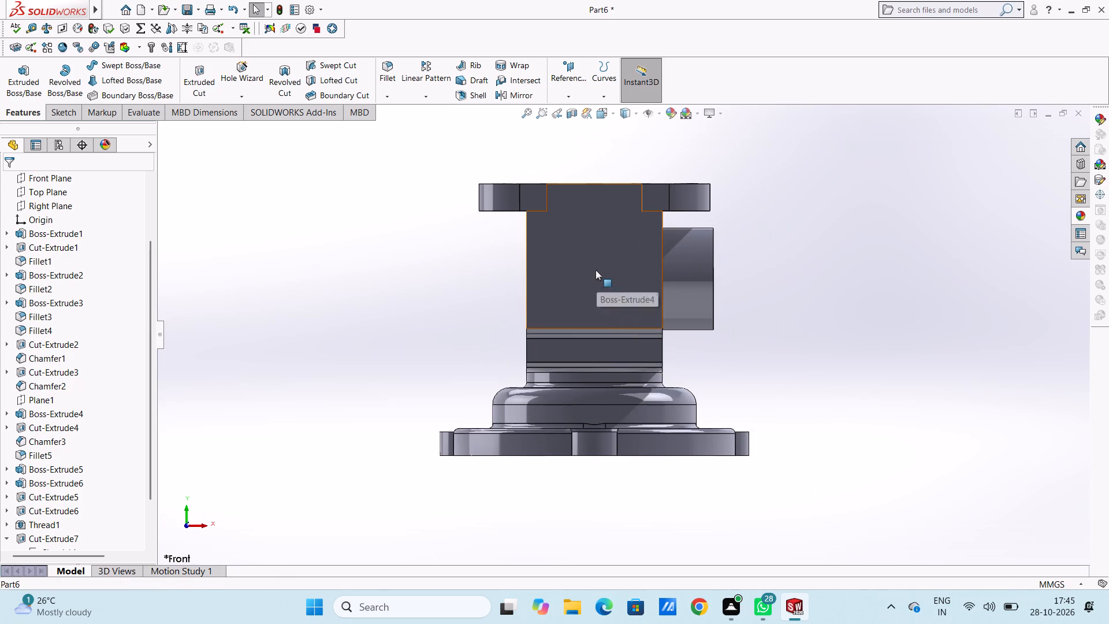
pyautogui.click(643, 239)
pyautogui.click(374, 294)
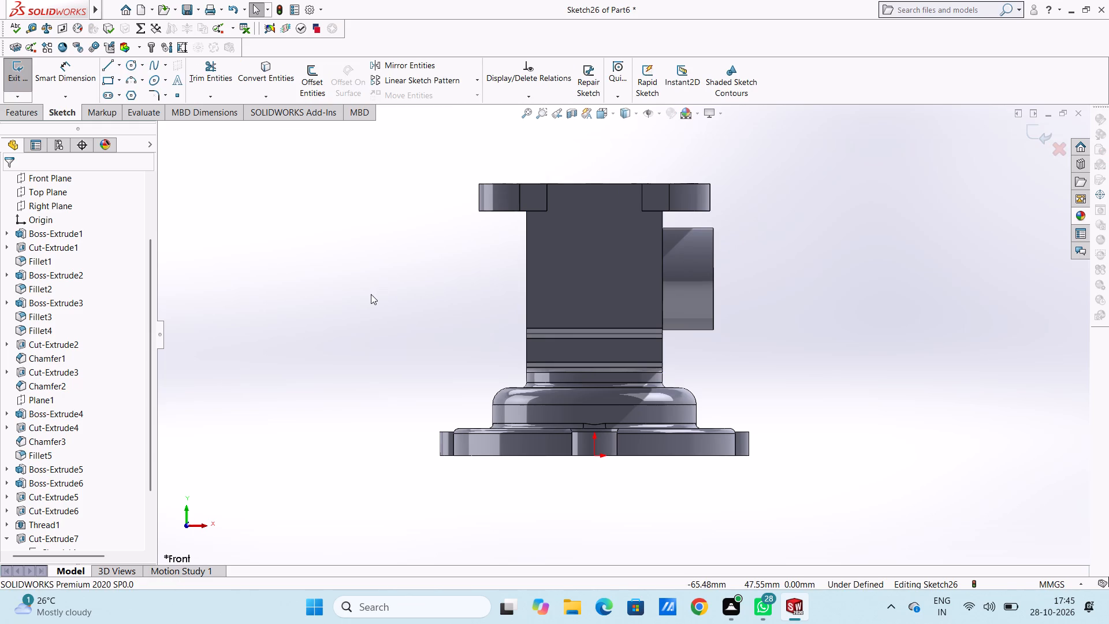
pyautogui.click(128, 64)
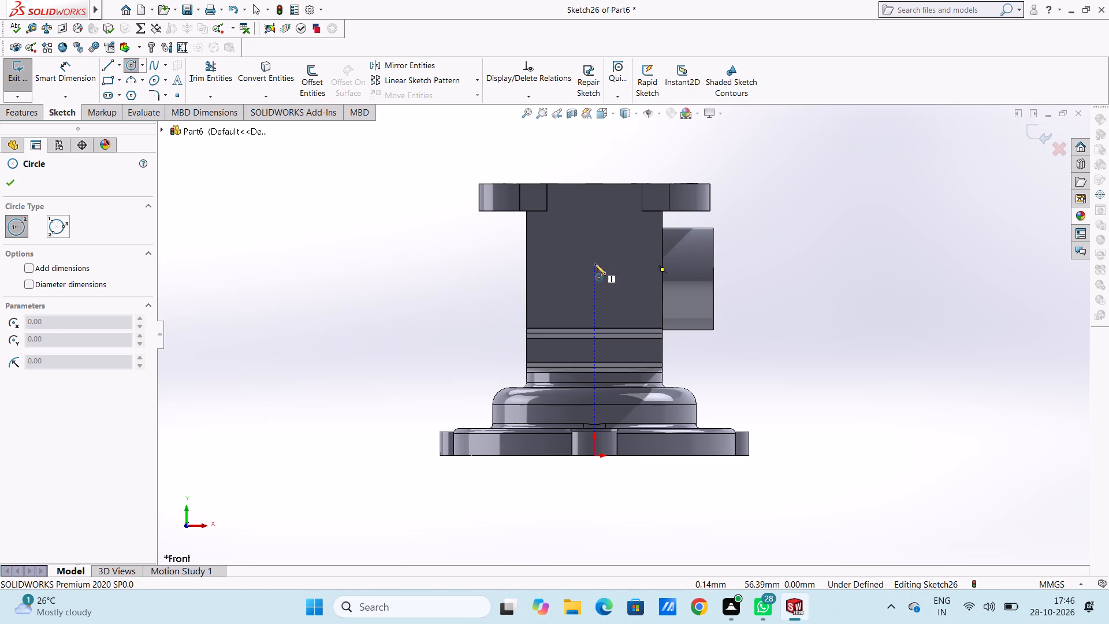
pyautogui.click(594, 257)
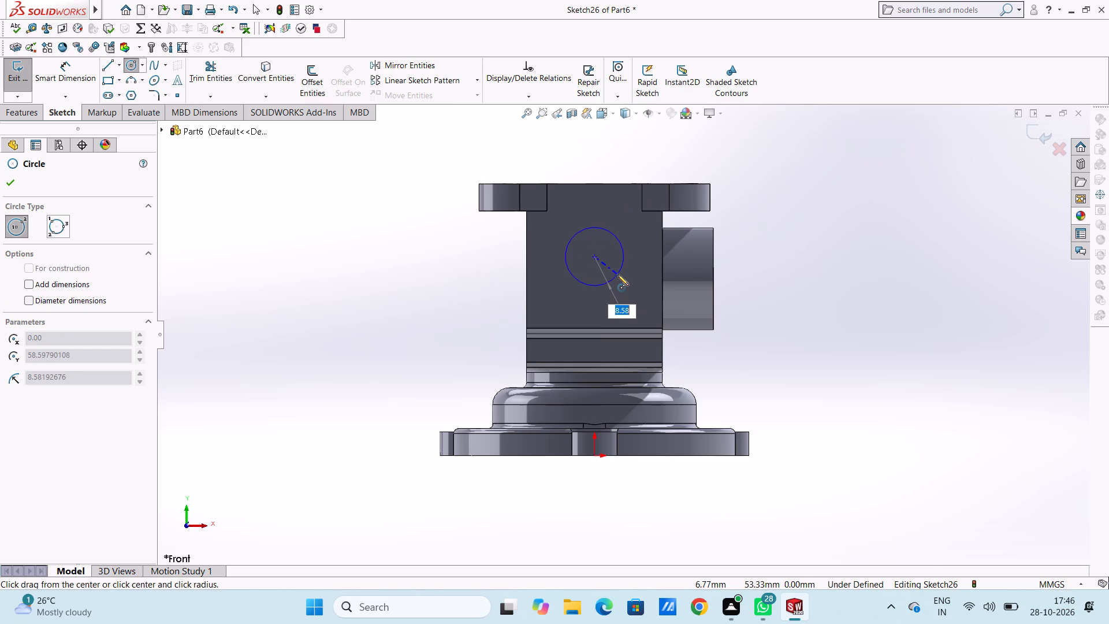
pyautogui.click(618, 274)
pyautogui.click(6, 183)
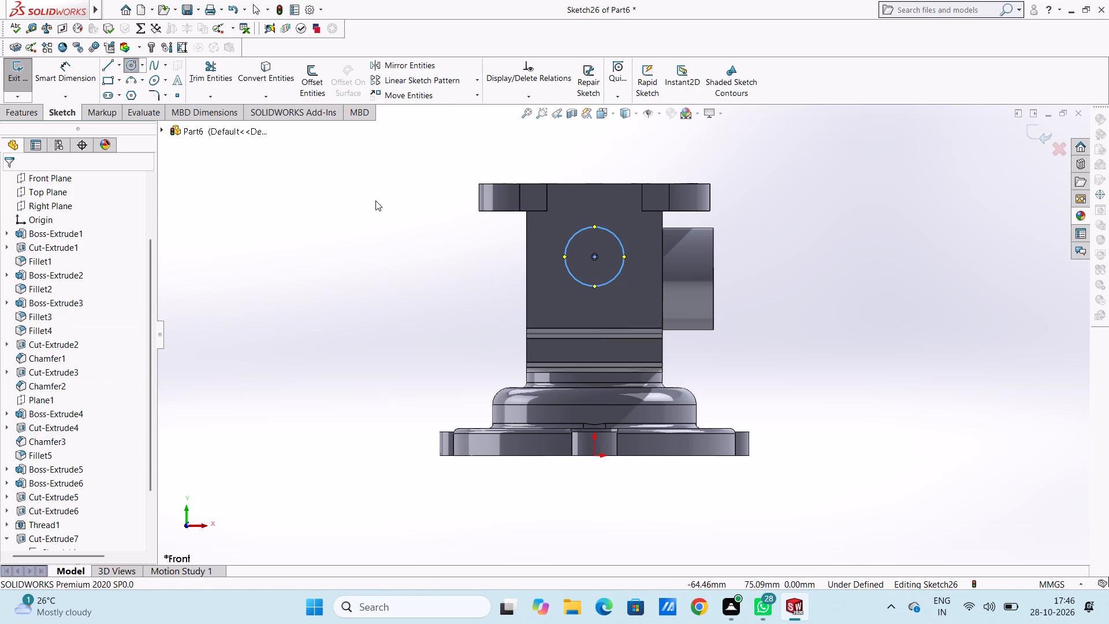
pyautogui.click(375, 200)
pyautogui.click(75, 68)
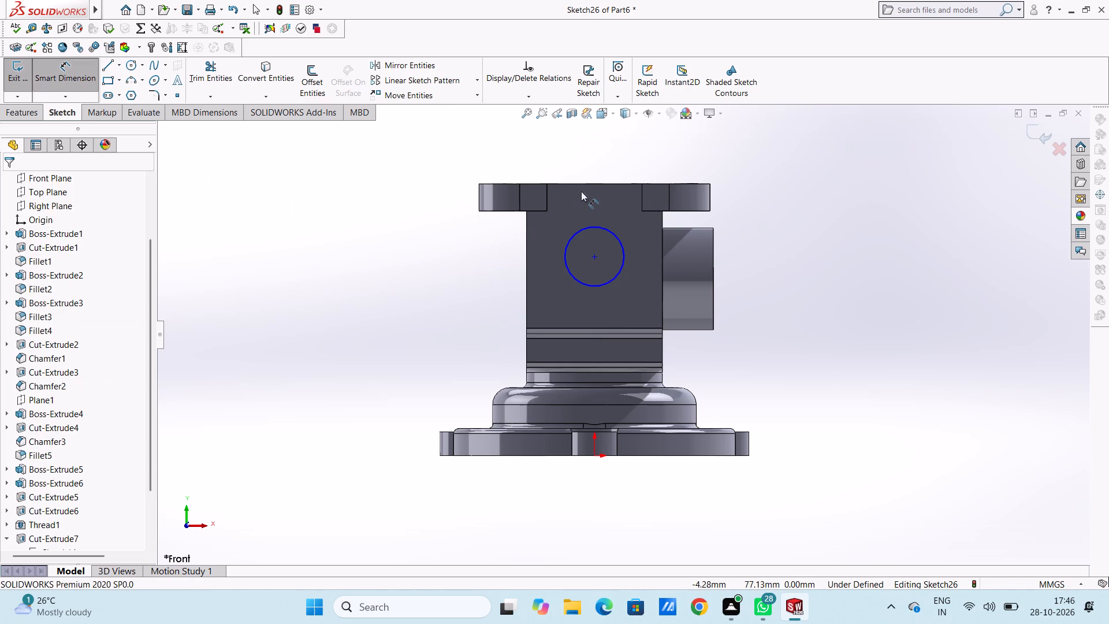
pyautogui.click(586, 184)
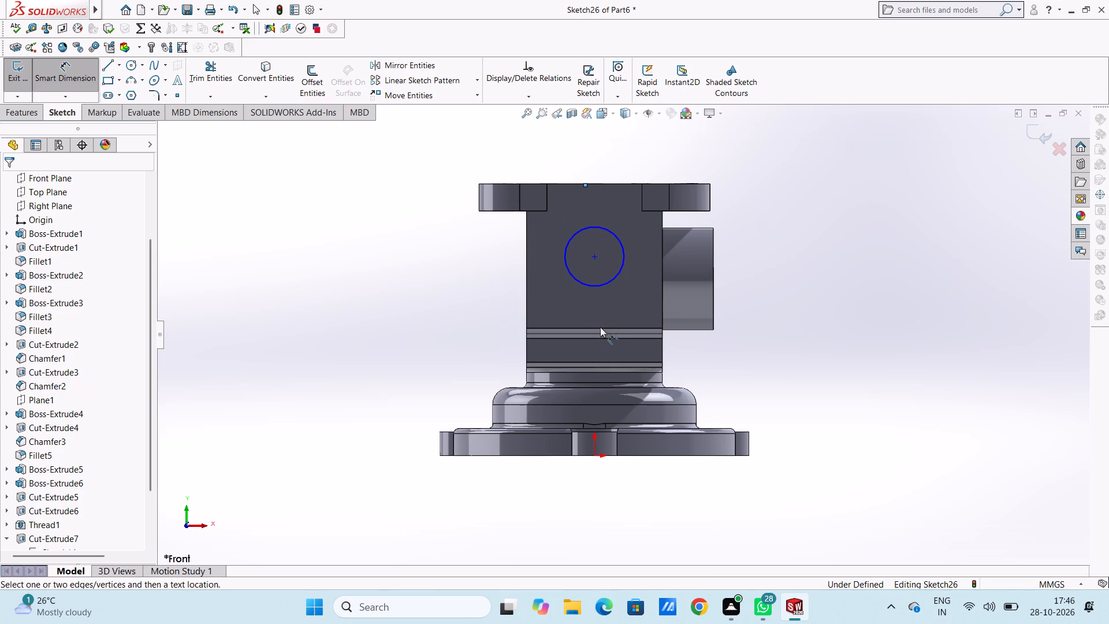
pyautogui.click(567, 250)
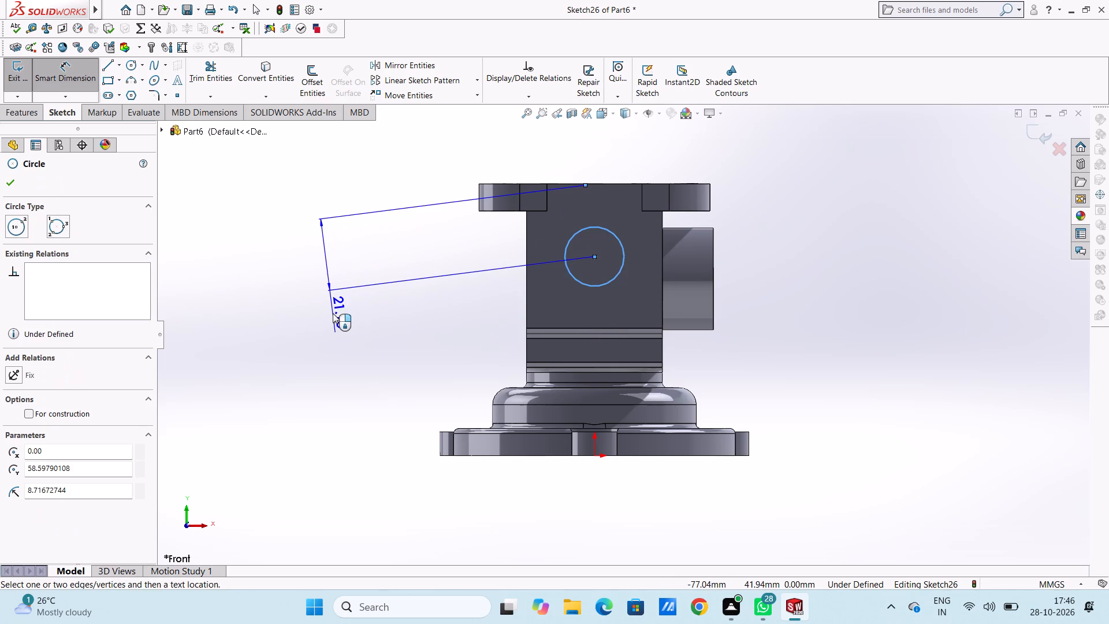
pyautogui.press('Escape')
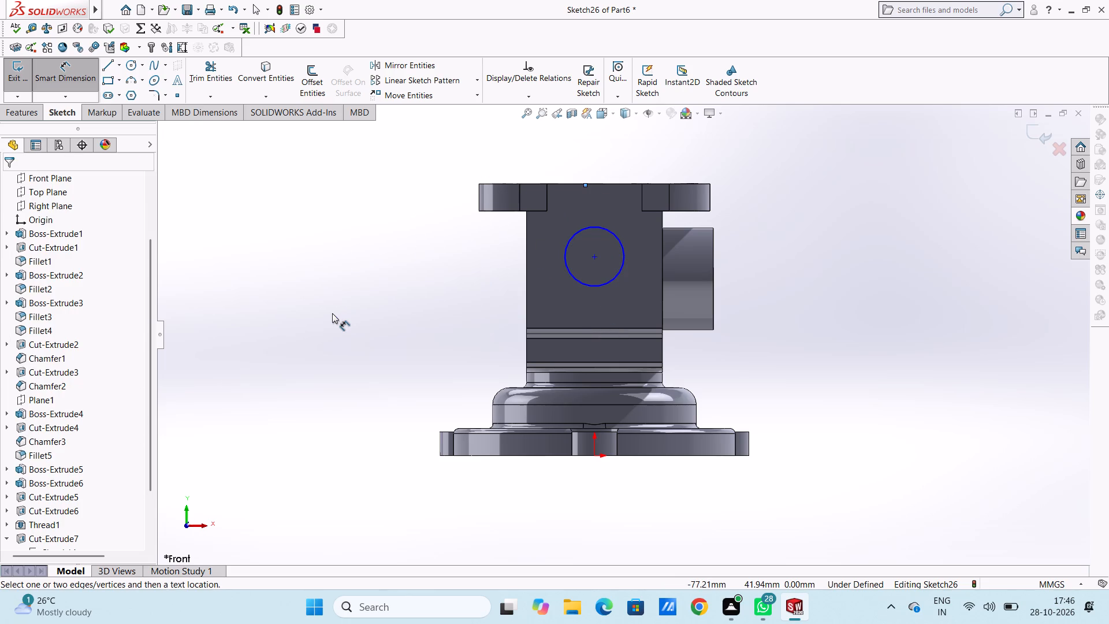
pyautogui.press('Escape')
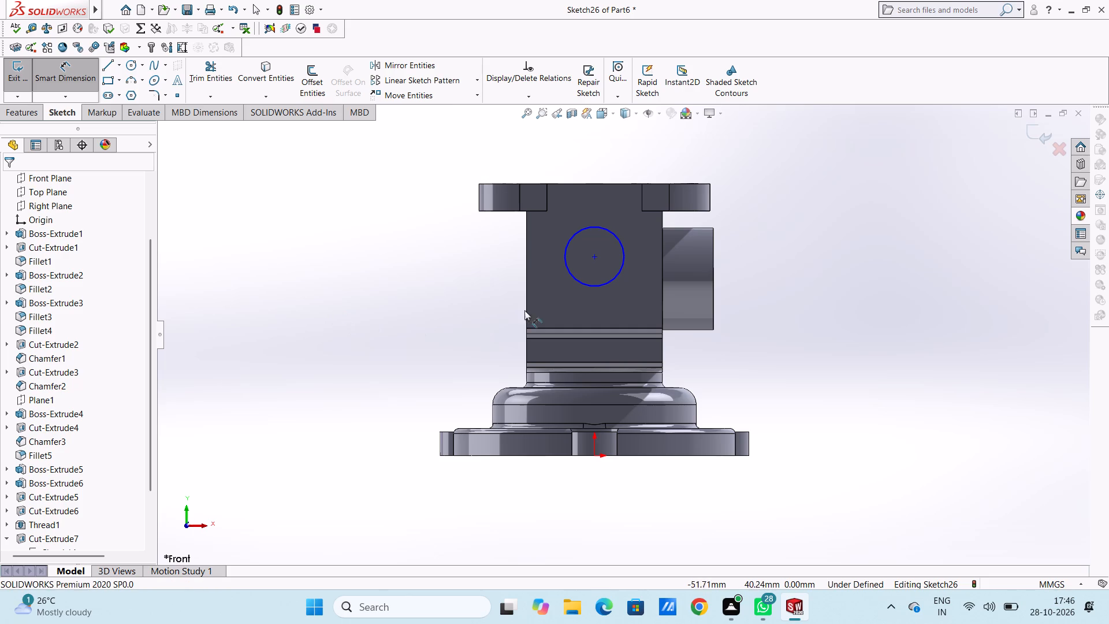
# Dimension the diameter of the circle on the block's front face at 18 mm.
pyautogui.moveTo(601, 288); pyautogui.dragTo(591, 291)
pyautogui.click(288, 351)
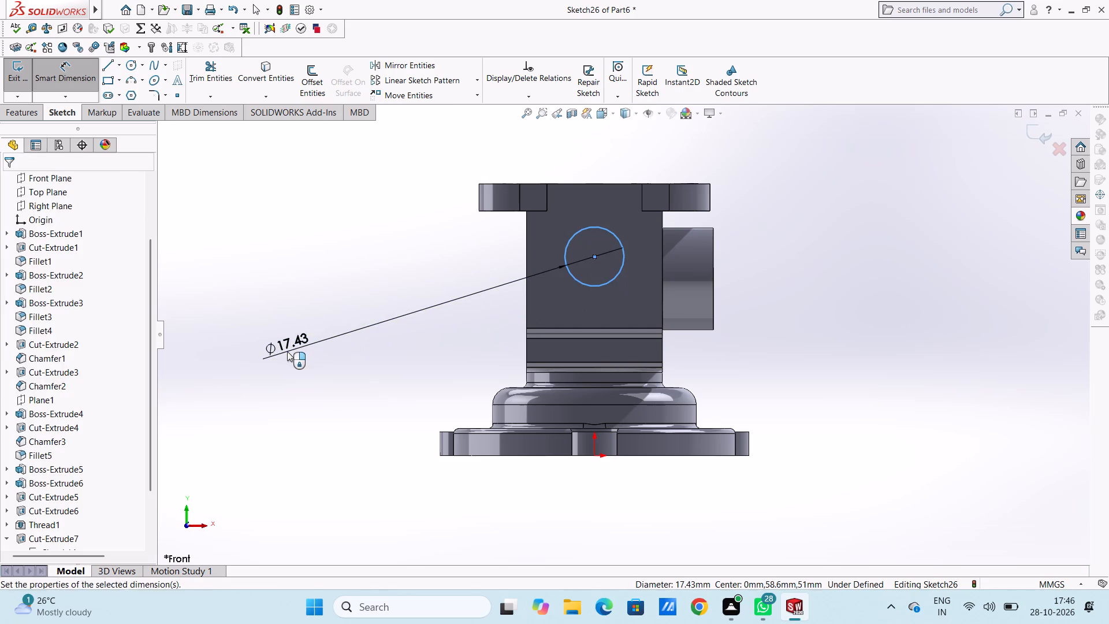
pyautogui.write('18')
pyautogui.press('Return')
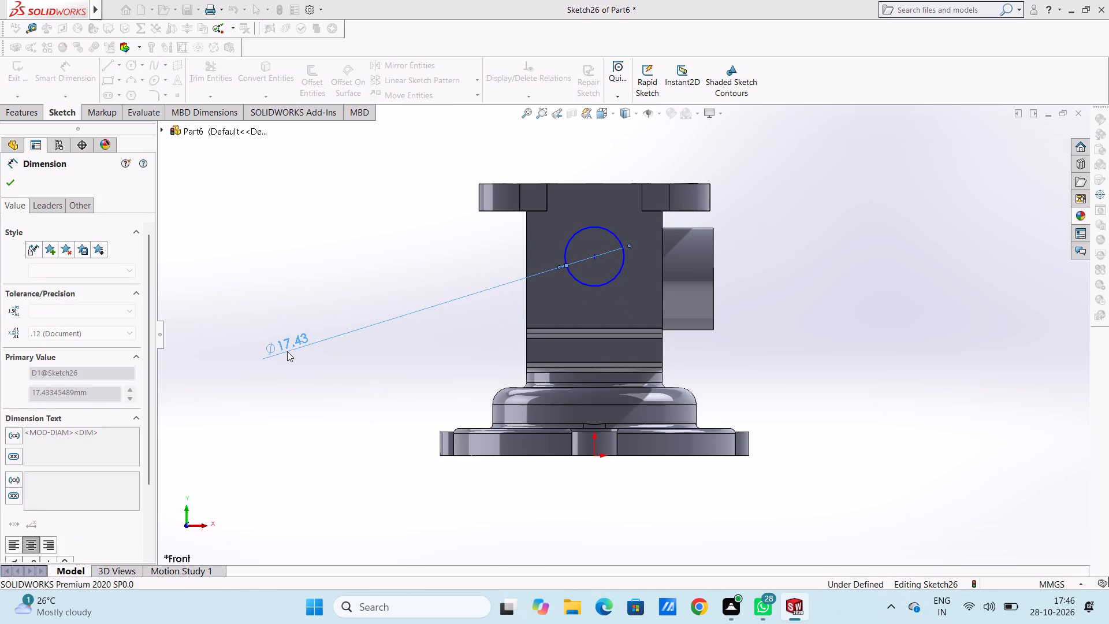
pyautogui.click(420, 206)
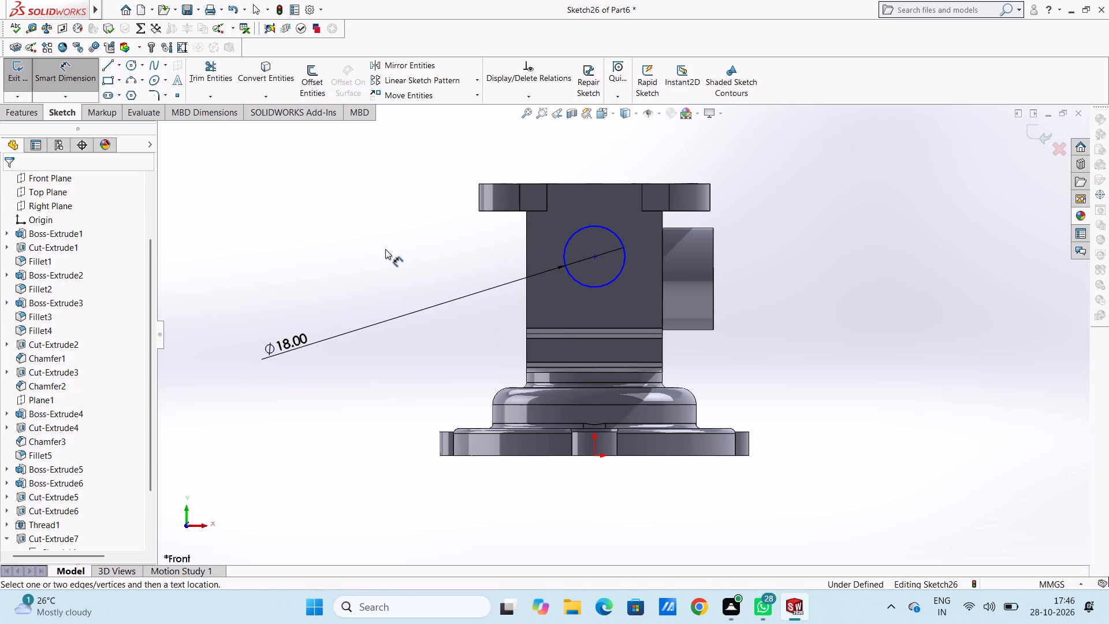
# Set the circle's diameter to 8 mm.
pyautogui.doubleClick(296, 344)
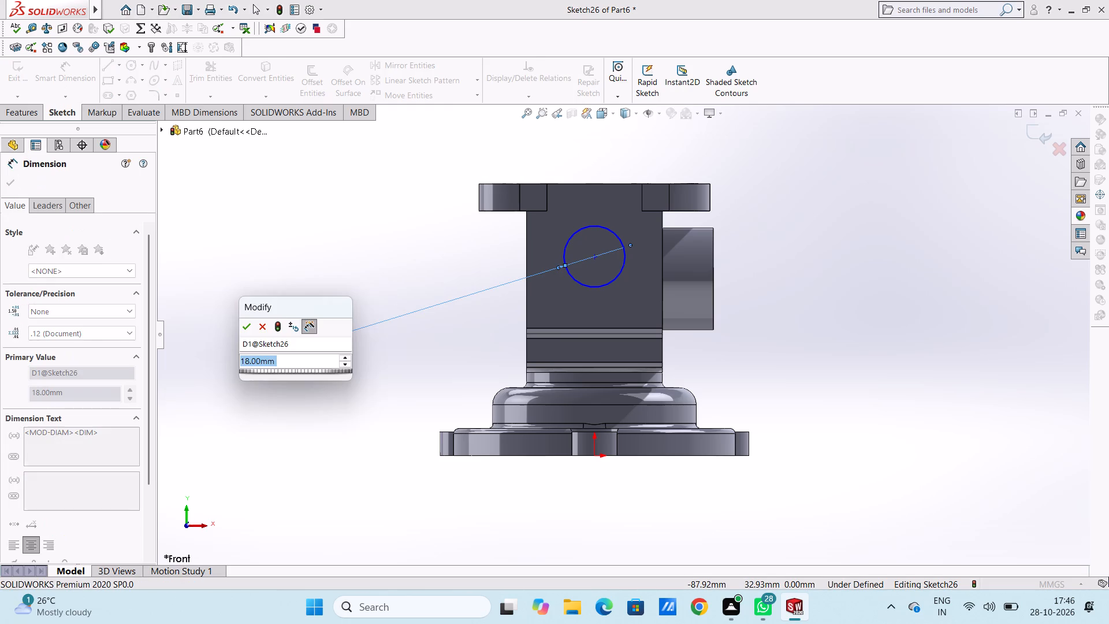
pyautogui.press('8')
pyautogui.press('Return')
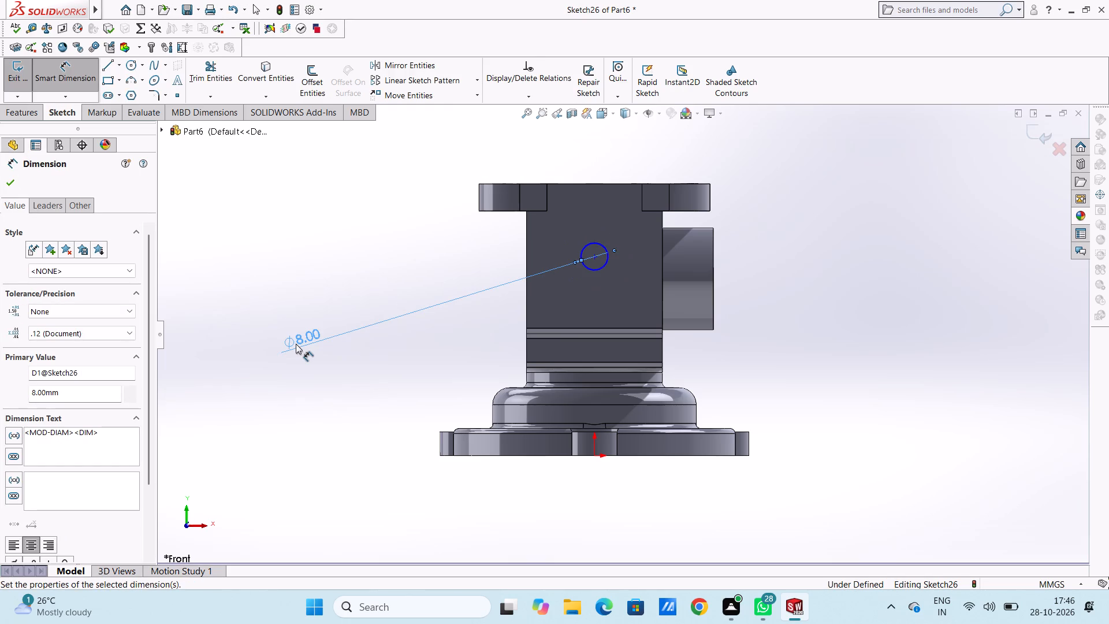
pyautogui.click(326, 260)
# Set the circle's diameter to 12 mm.
pyautogui.doubleClick(297, 338)
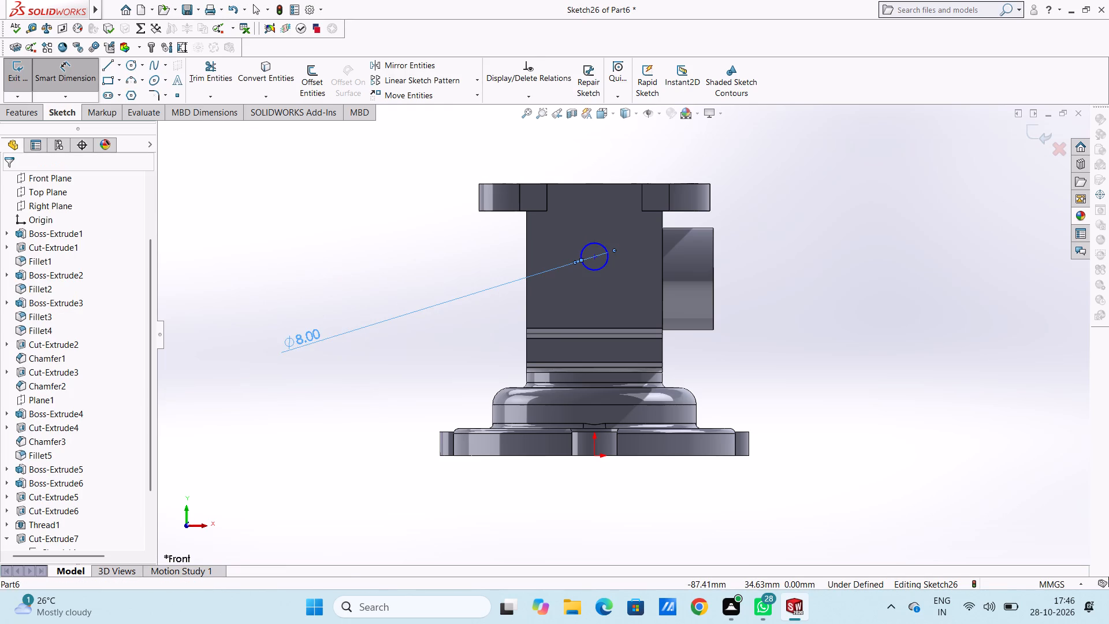
pyautogui.write('12')
pyautogui.press('Return')
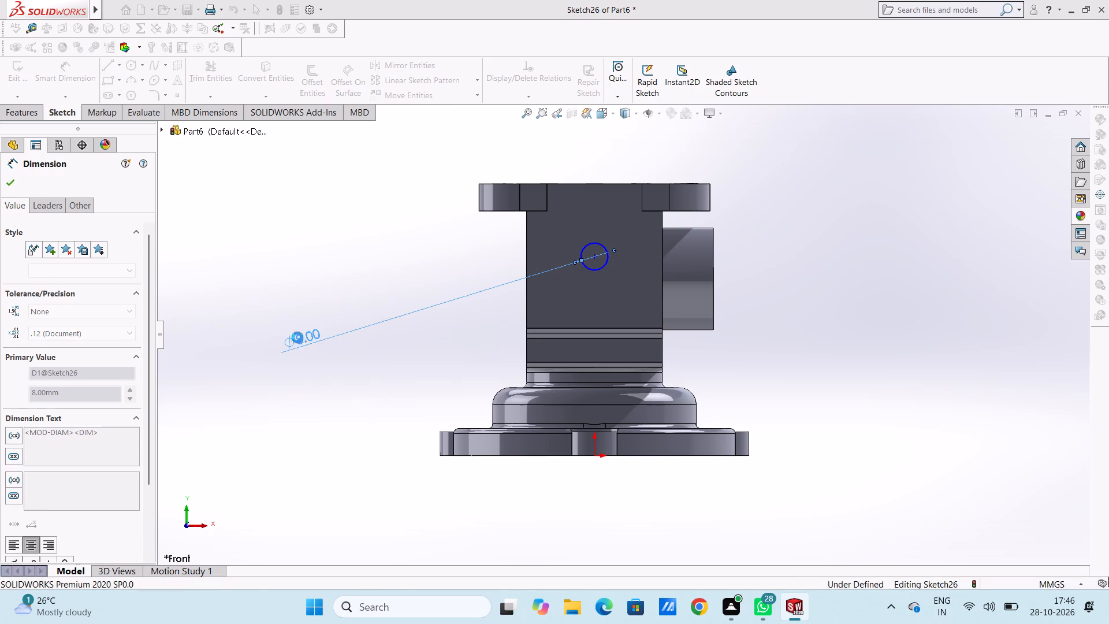
pyautogui.click(353, 270)
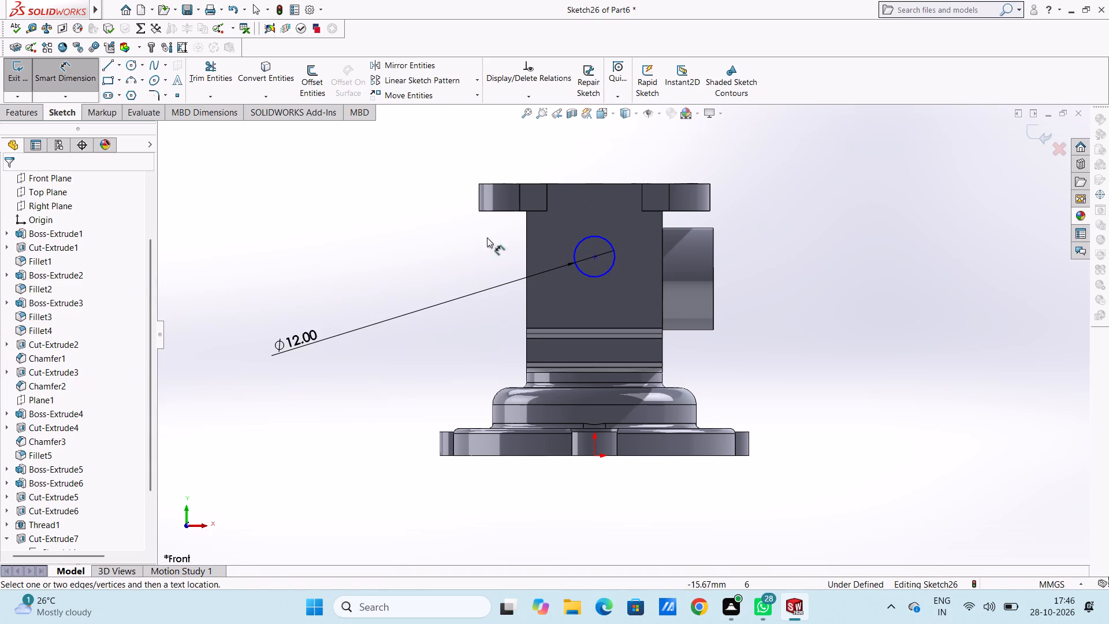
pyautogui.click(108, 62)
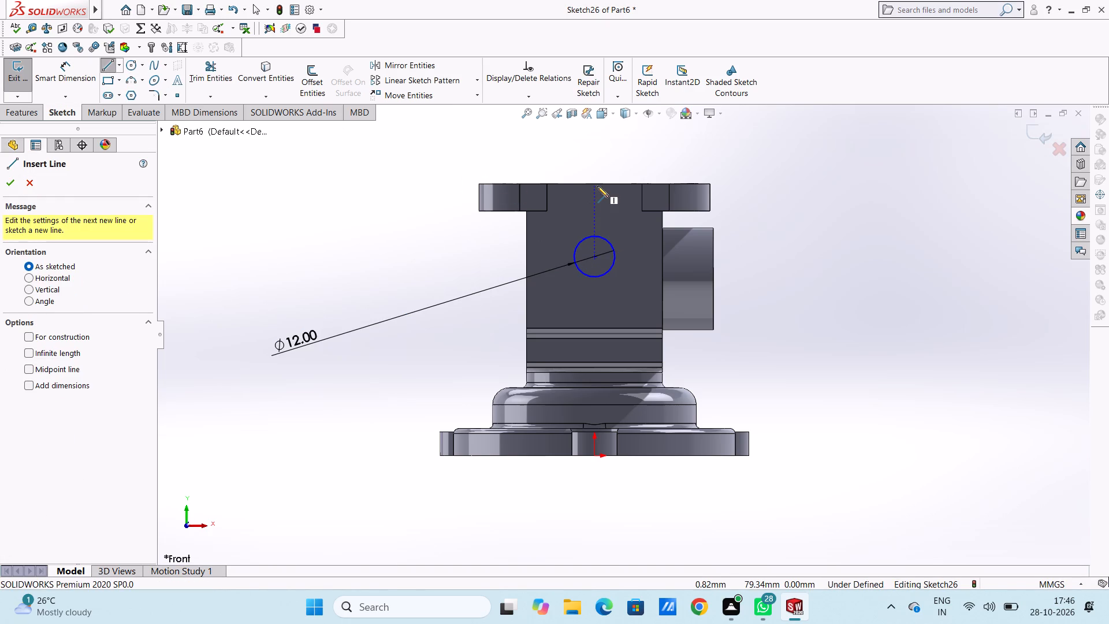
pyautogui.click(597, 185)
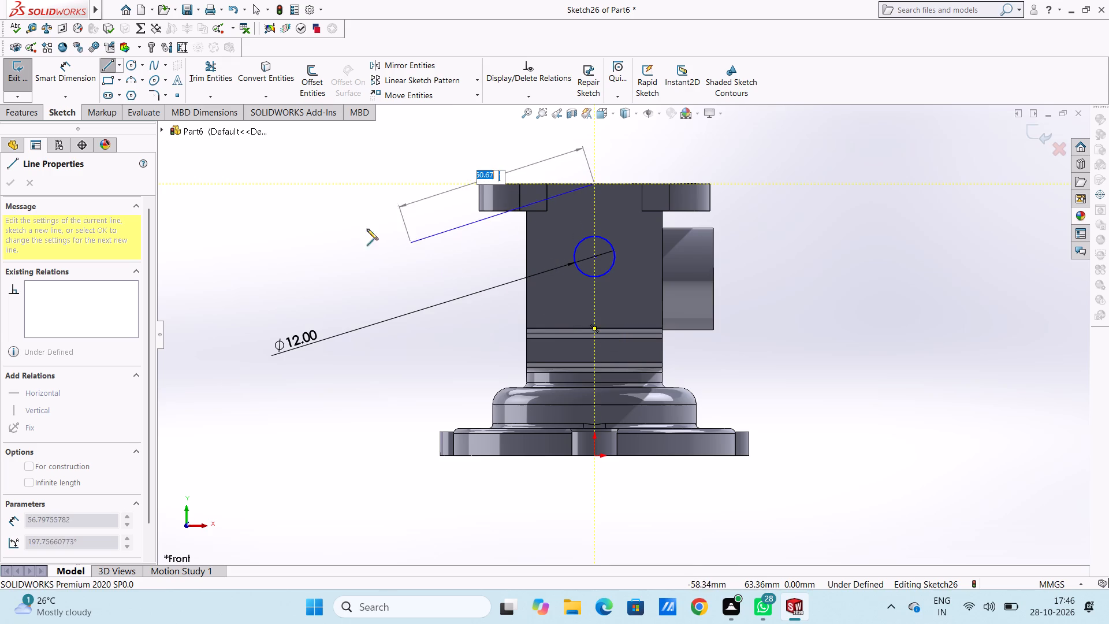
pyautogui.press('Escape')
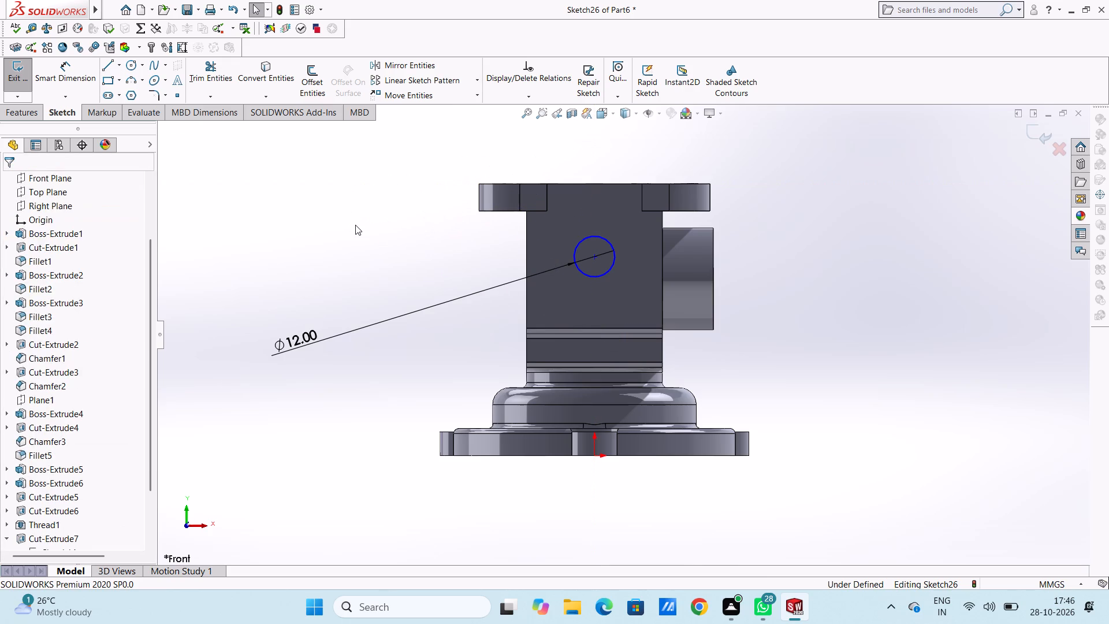
# Dimension the circle's centre 42.5/2 (21.25) mm above the lower edge of the block's front face.
pyautogui.click(79, 78)
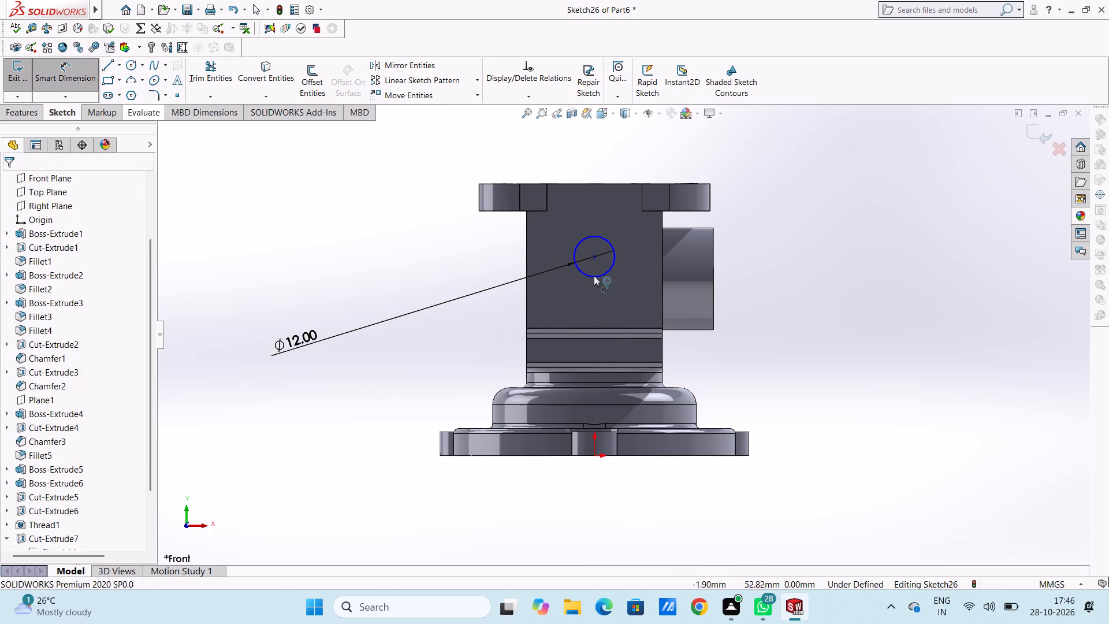
pyautogui.click(596, 258)
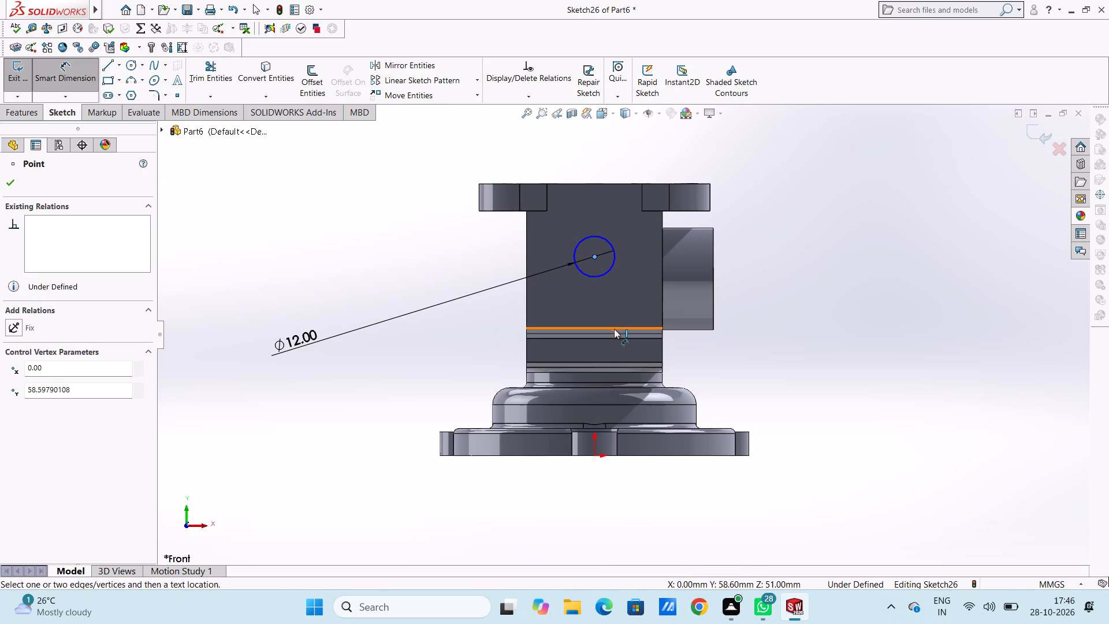
pyautogui.click(614, 329)
pyautogui.click(914, 286)
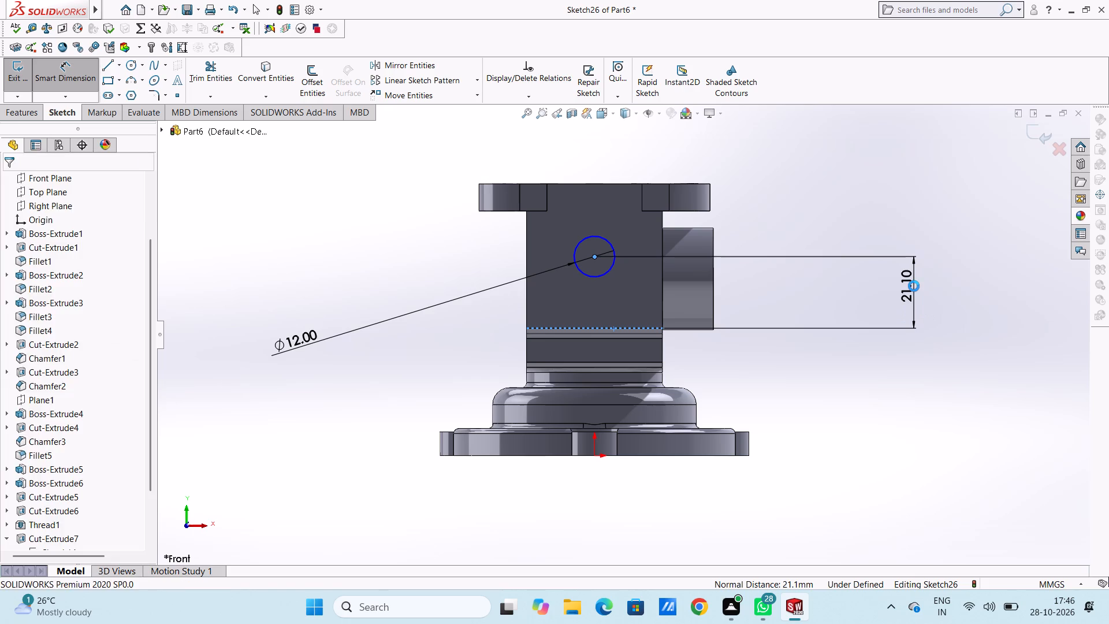
pyautogui.write('42.5/2')
pyautogui.press('Return')
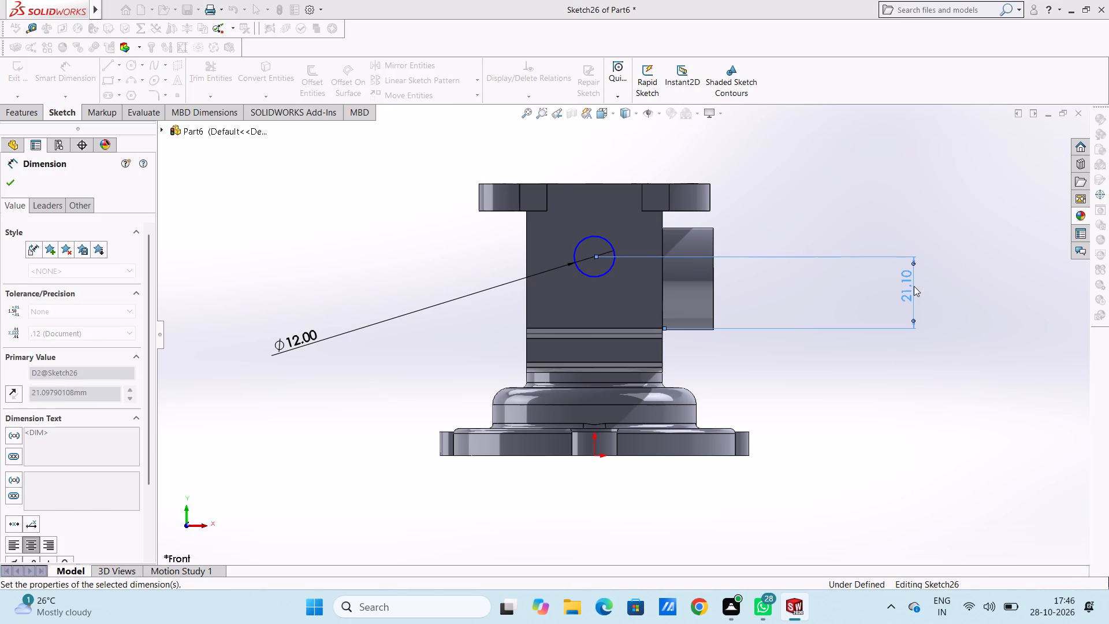
pyautogui.click(836, 212)
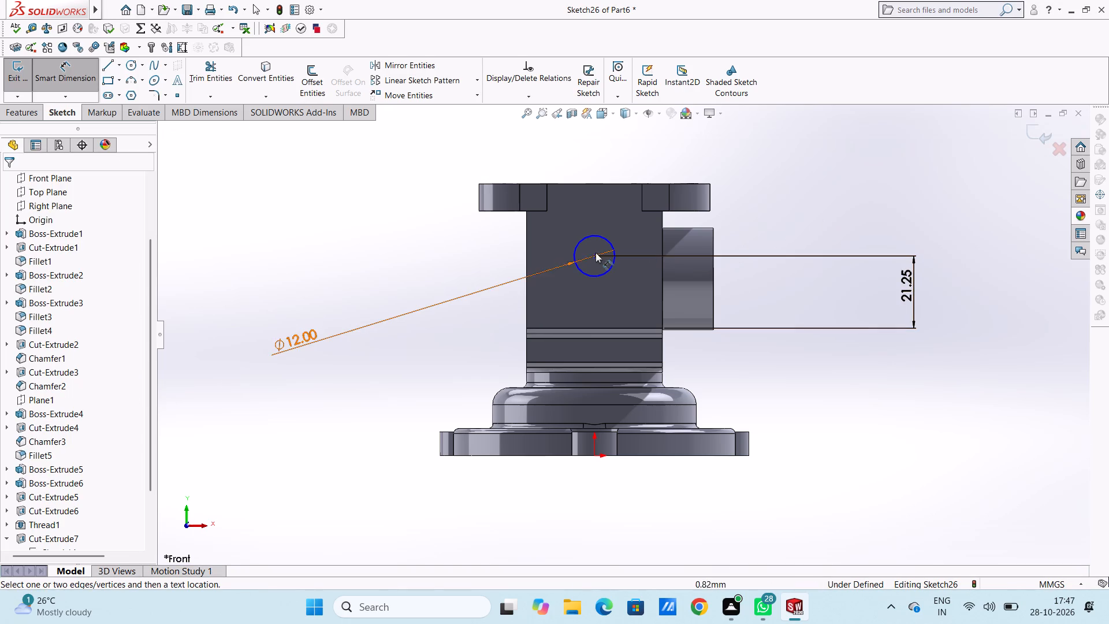
# Dimension the circle's centre at 20 mm horizontally from the block's side edge next to the side port.
pyautogui.click(596, 255)
pyautogui.click(663, 240)
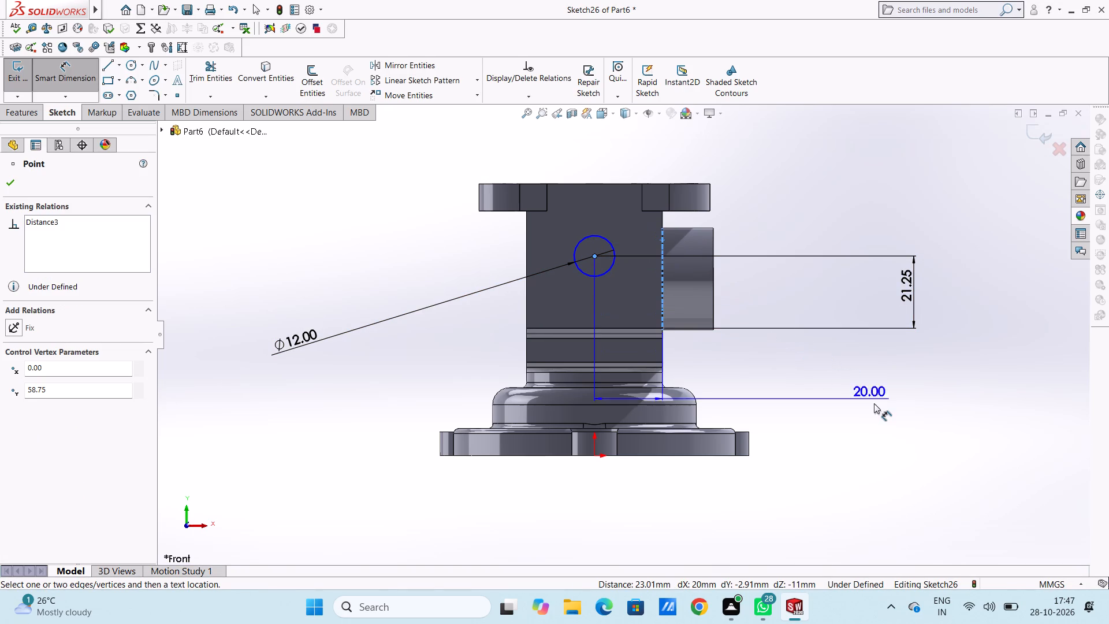
pyautogui.click(874, 404)
pyautogui.click(823, 384)
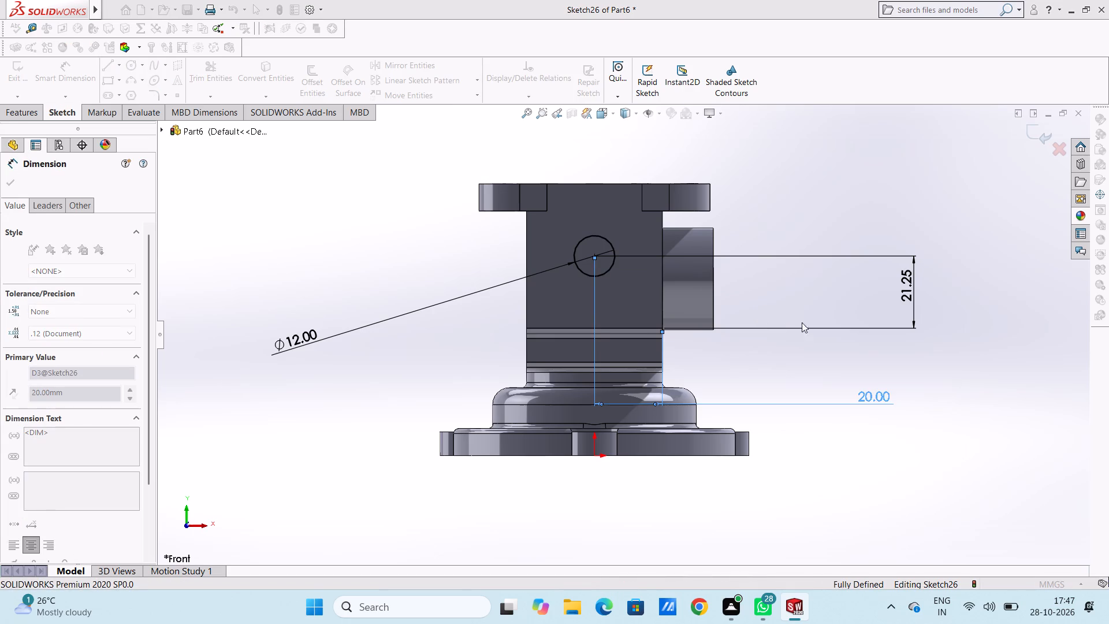
pyautogui.click(798, 306)
pyautogui.moveTo(798, 191); pyautogui.dragTo(768, 237, button='middle')
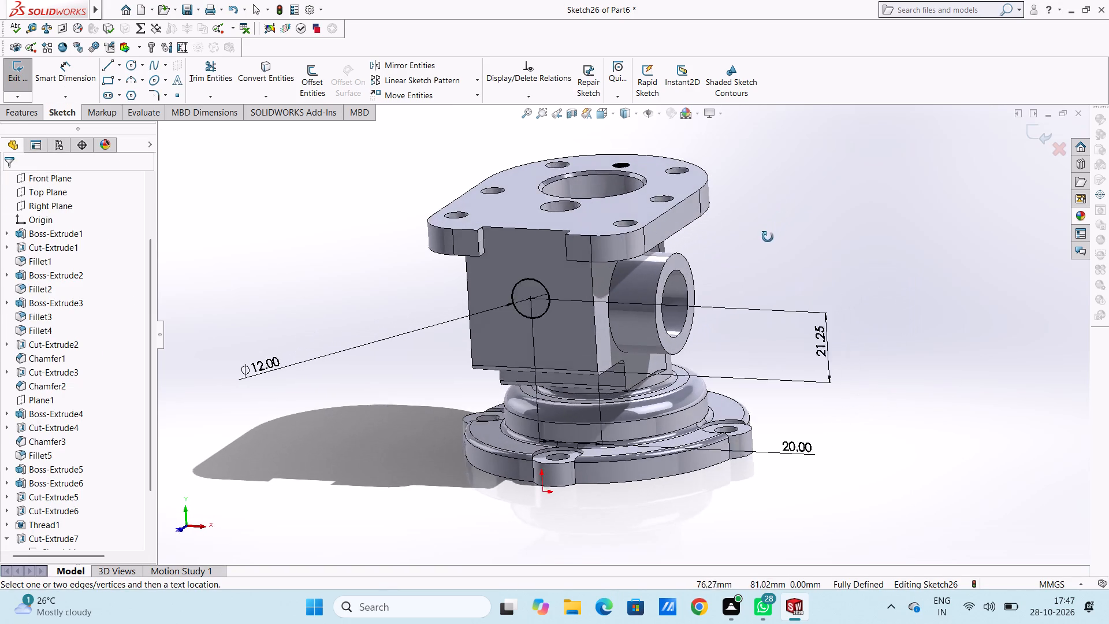
pyautogui.moveTo(768, 237); pyautogui.dragTo(758, 246, button='middle')
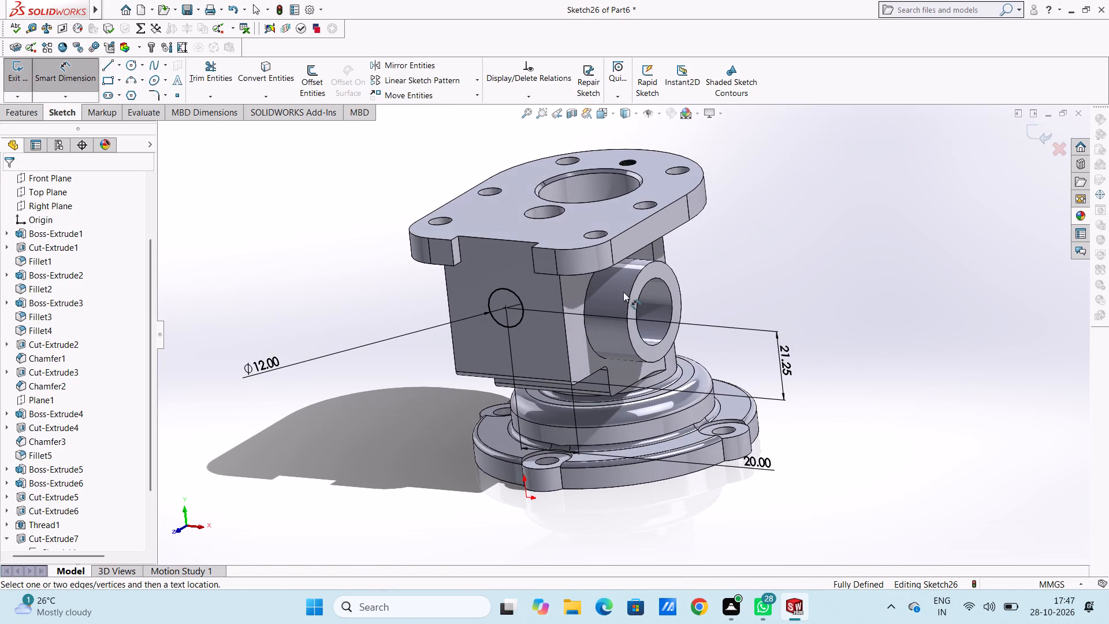
pyautogui.click(74, 70)
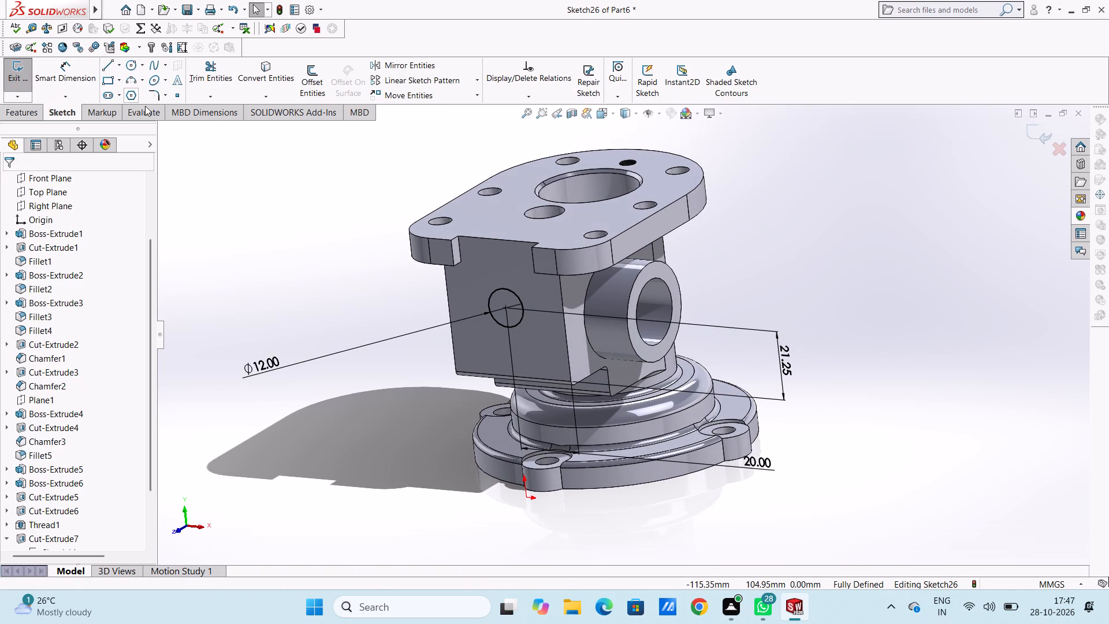
# Cut-extrude the 12 mm circle into the block's front face to a blind depth of 8 mm.
pyautogui.click(29, 110)
pyautogui.click(192, 73)
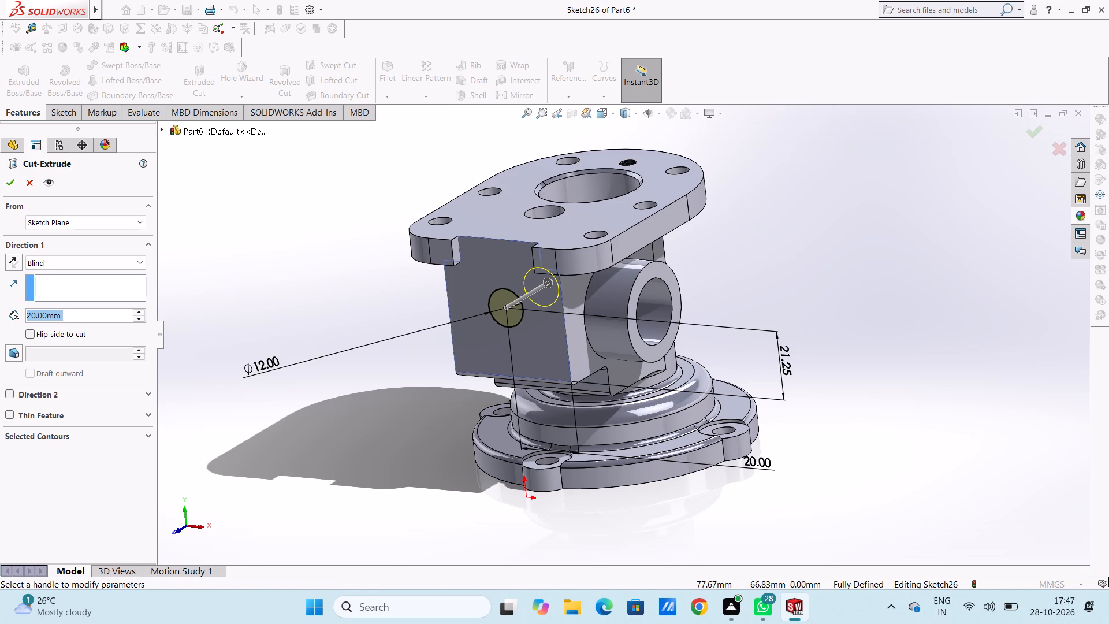
pyautogui.press('8')
pyautogui.press('Return')
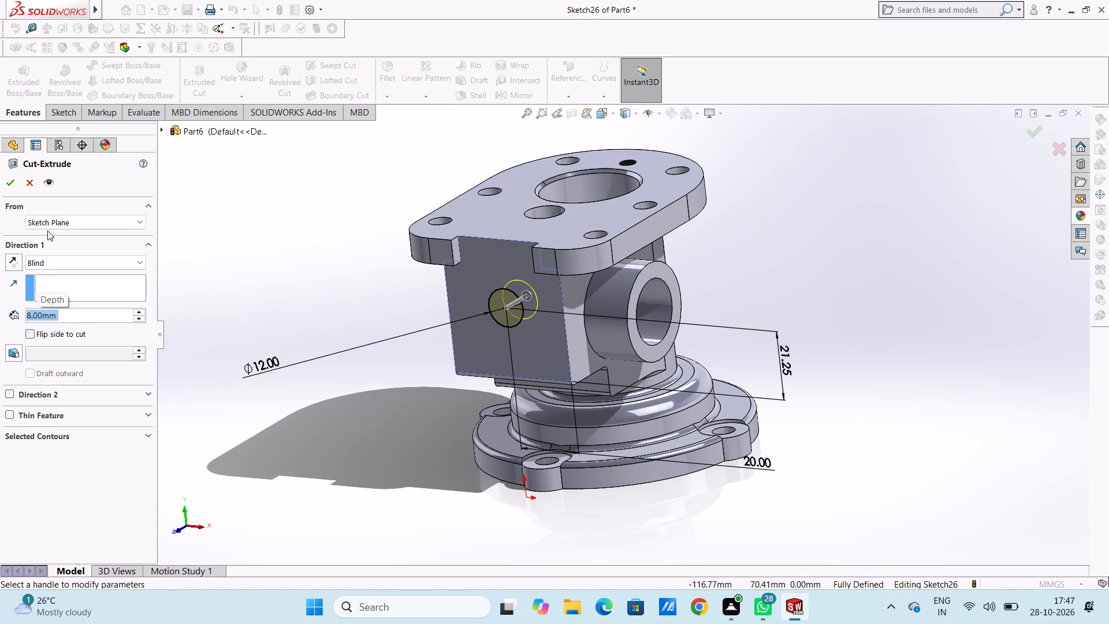
pyautogui.click(8, 184)
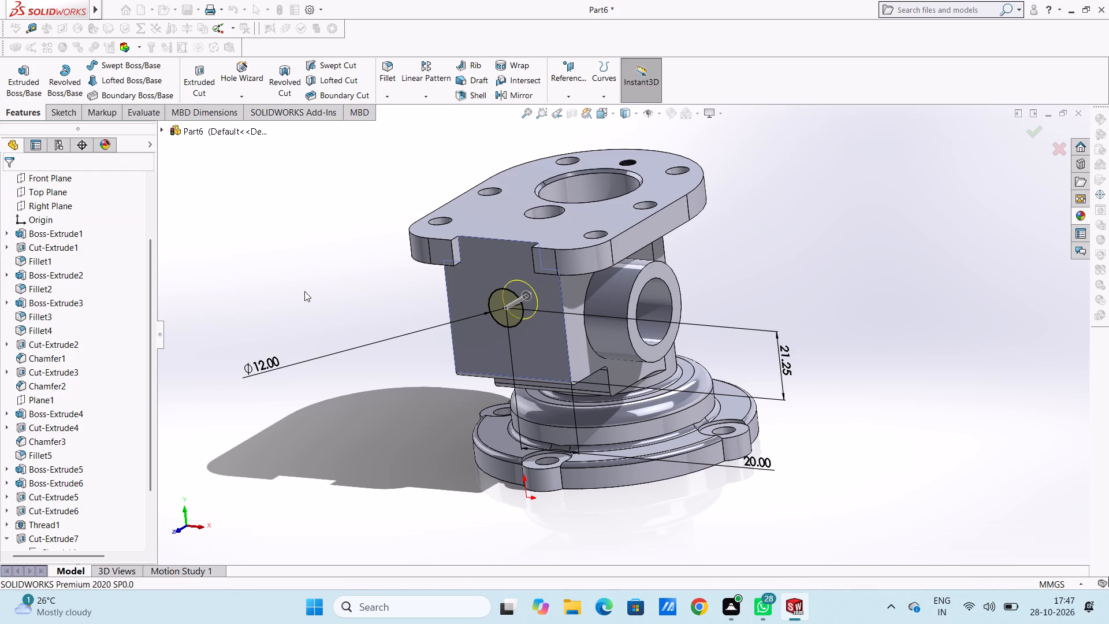
pyautogui.click(304, 292)
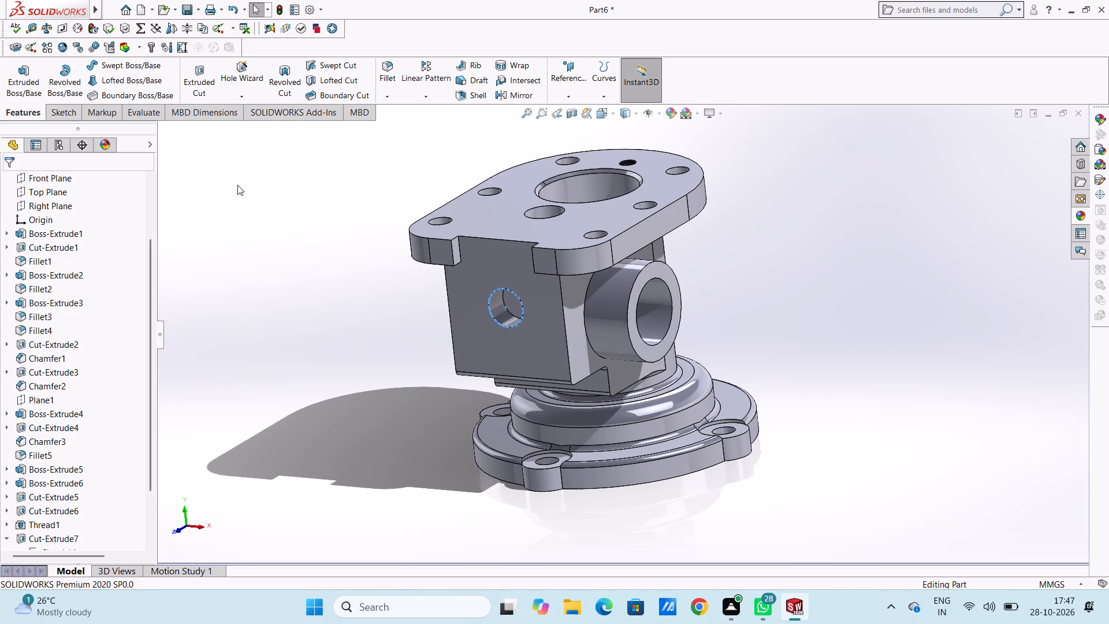
# Start a sketch on the floor of the 12 mm hole and draw a concentric circle about 7.2 mm in diameter.
pyautogui.click(511, 300)
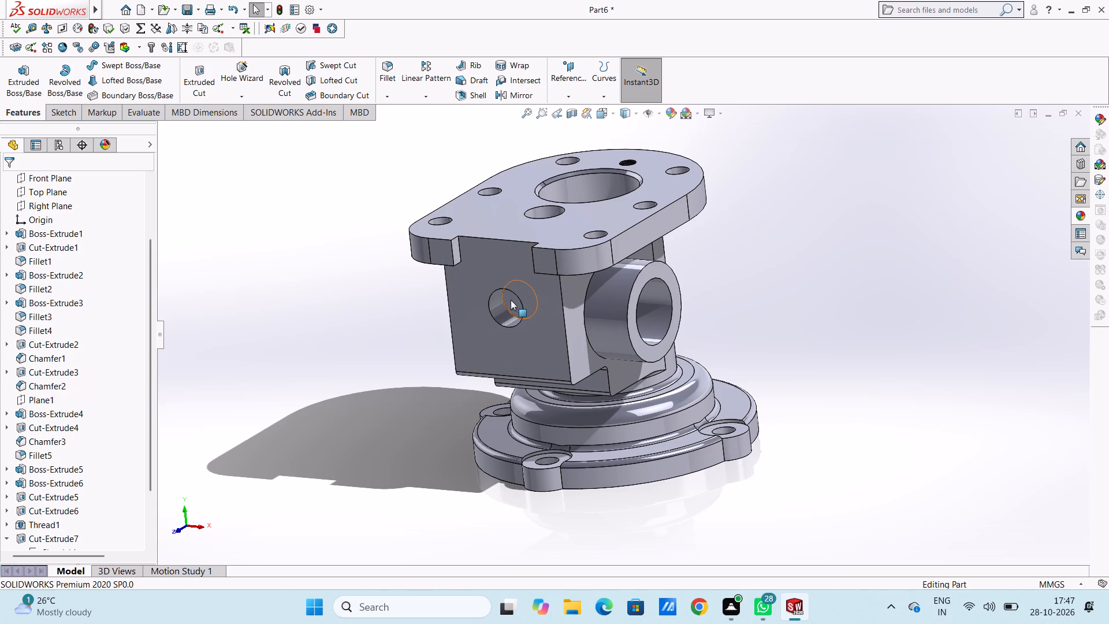
pyautogui.click(563, 268)
pyautogui.click(352, 279)
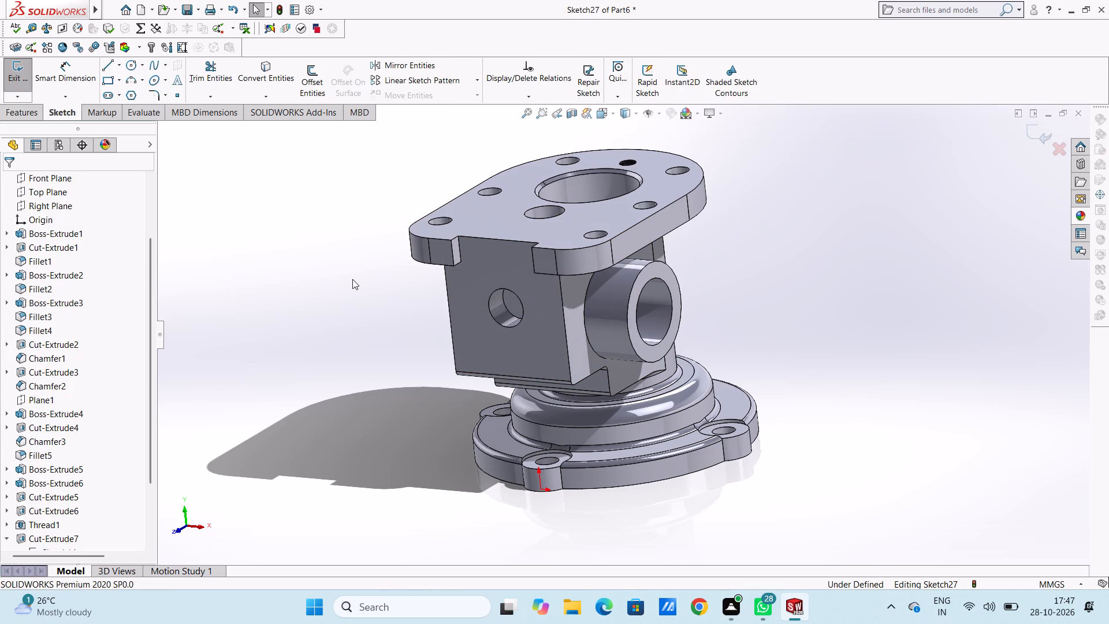
pyautogui.hotkey('ctrl', '1')
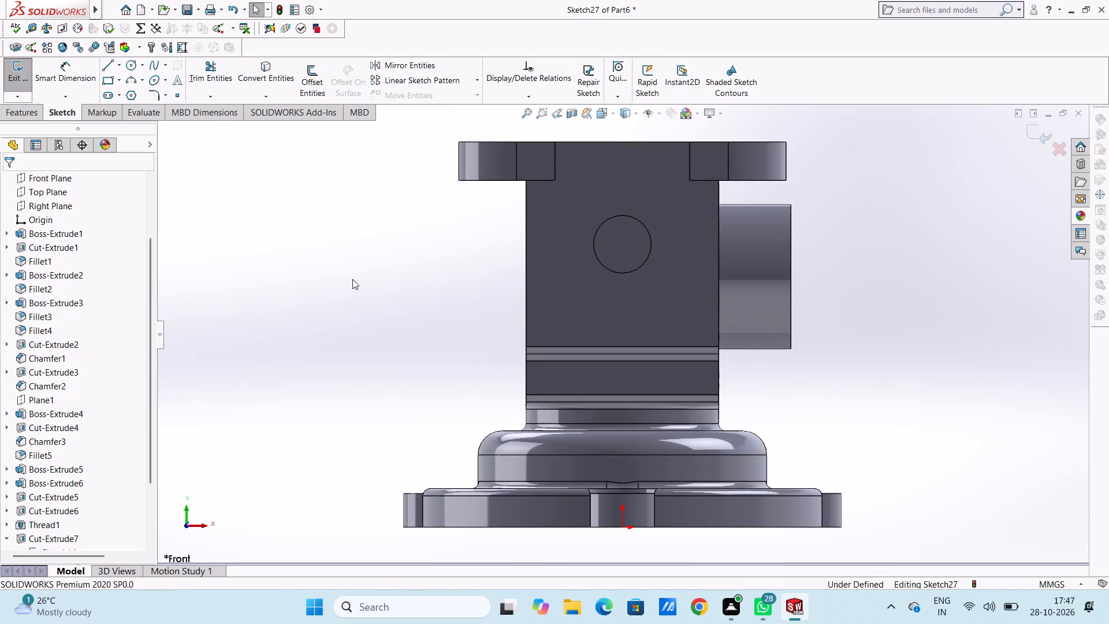
pyautogui.click(132, 66)
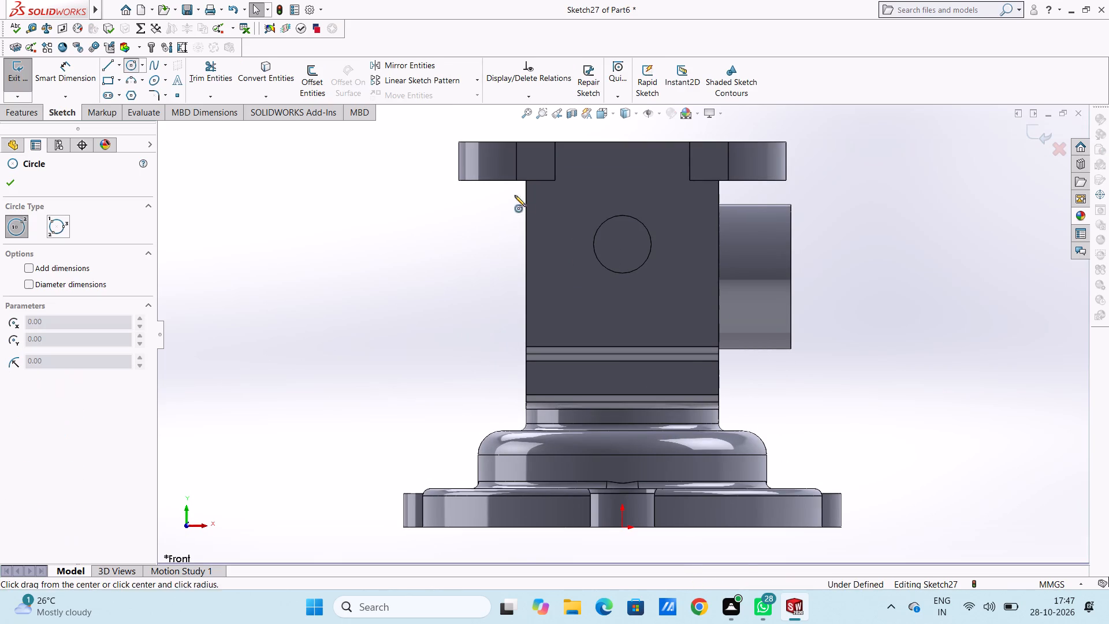
pyautogui.click(623, 243)
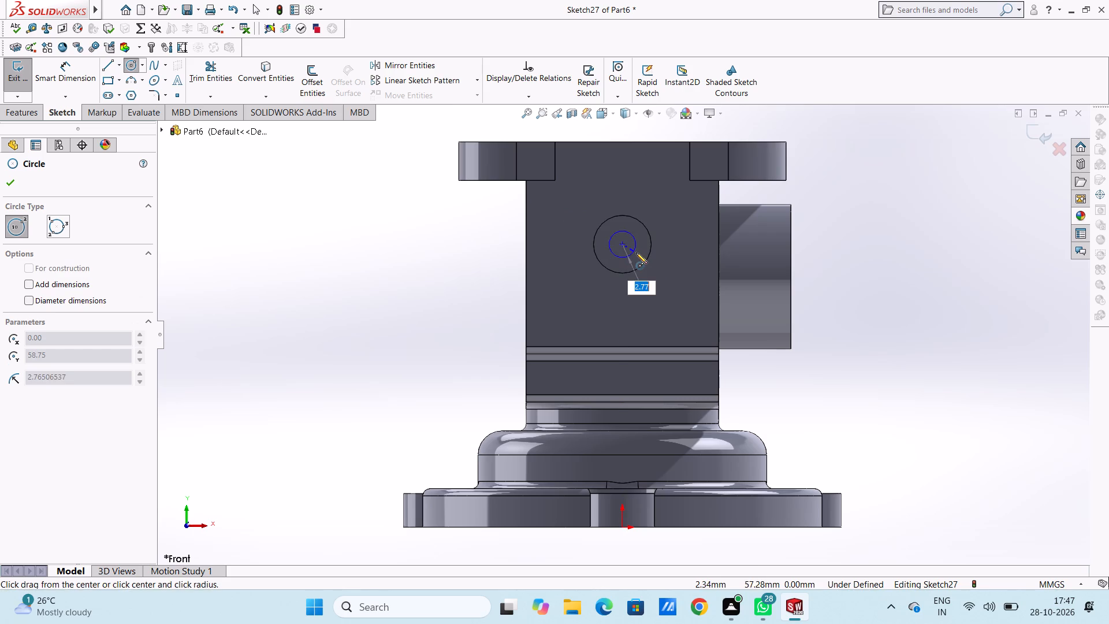
pyautogui.click(637, 254)
pyautogui.click(12, 180)
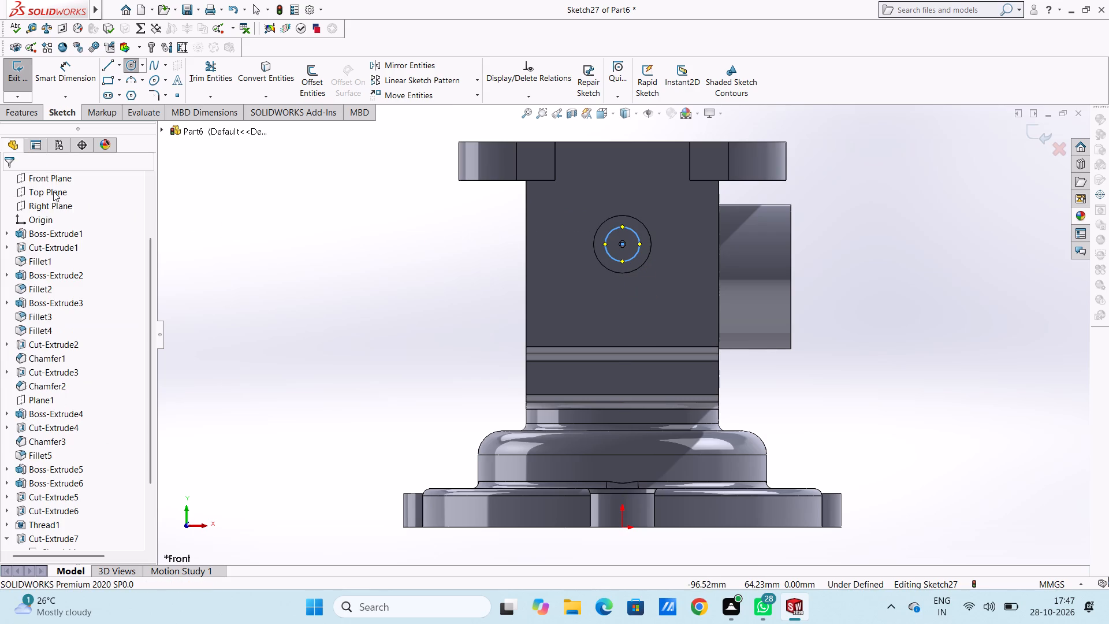
pyautogui.click(280, 227)
# Dimension the diameter of the circle on the hole's floor at 8 mm.
pyautogui.click(82, 65)
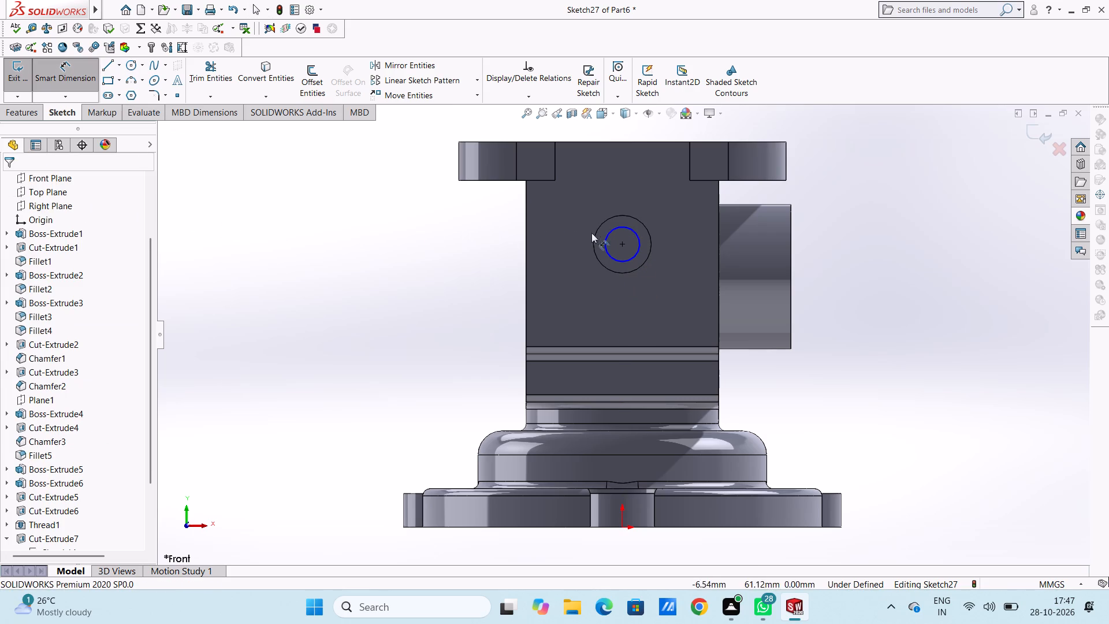
pyautogui.click(604, 240)
pyautogui.click(343, 328)
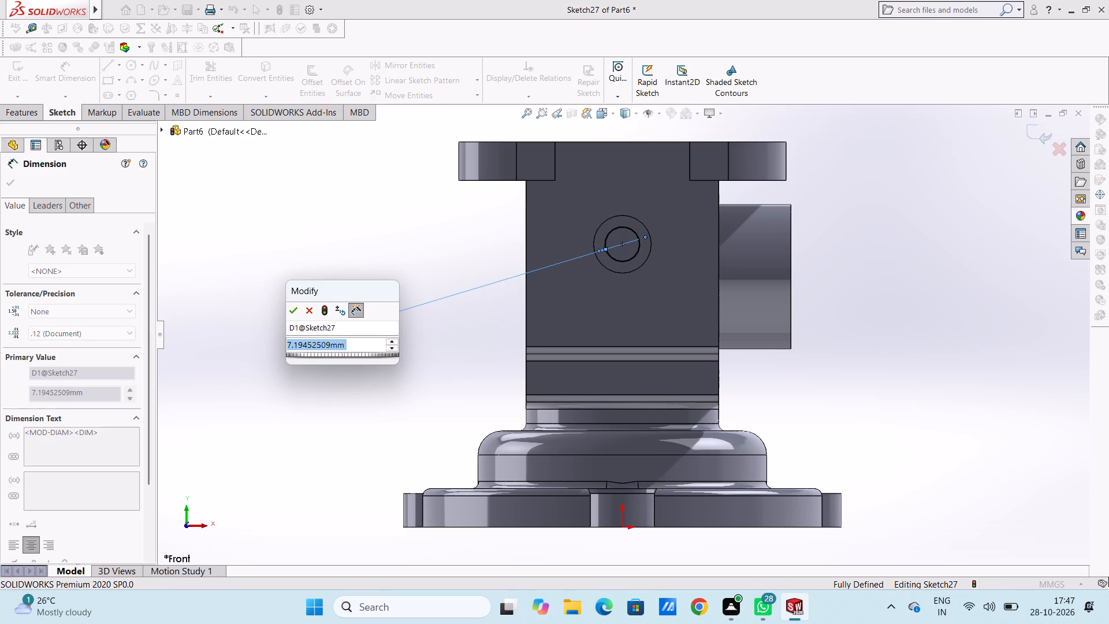
pyautogui.press('8')
pyautogui.press('Return')
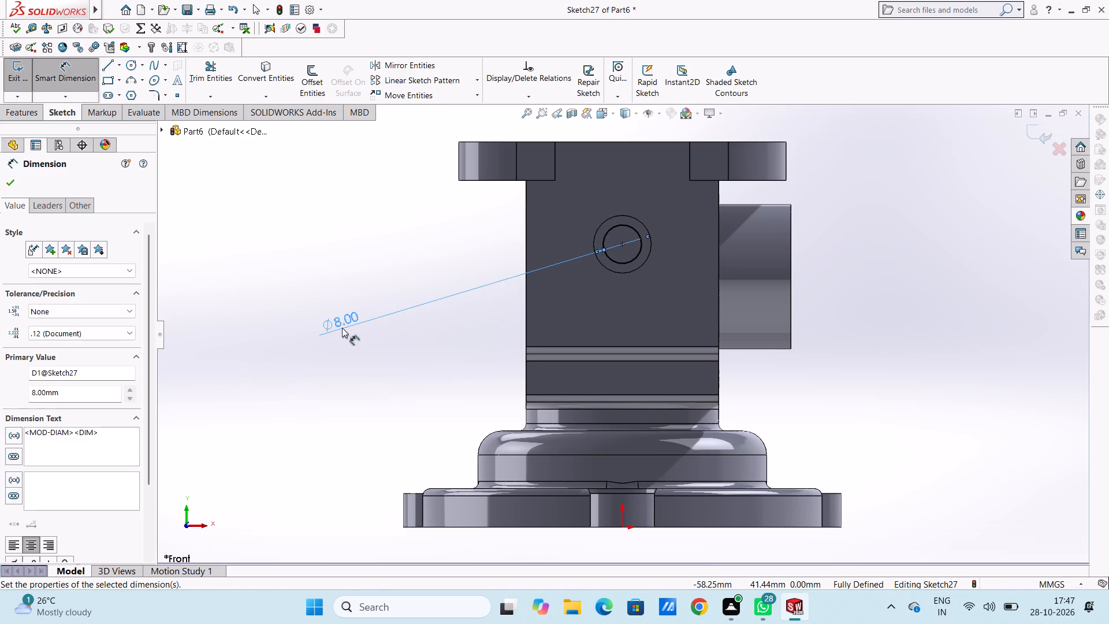
pyautogui.click(394, 257)
pyautogui.scroll(3, 407, 252)
pyautogui.moveTo(449, 233); pyautogui.dragTo(373, 342, button='middle')
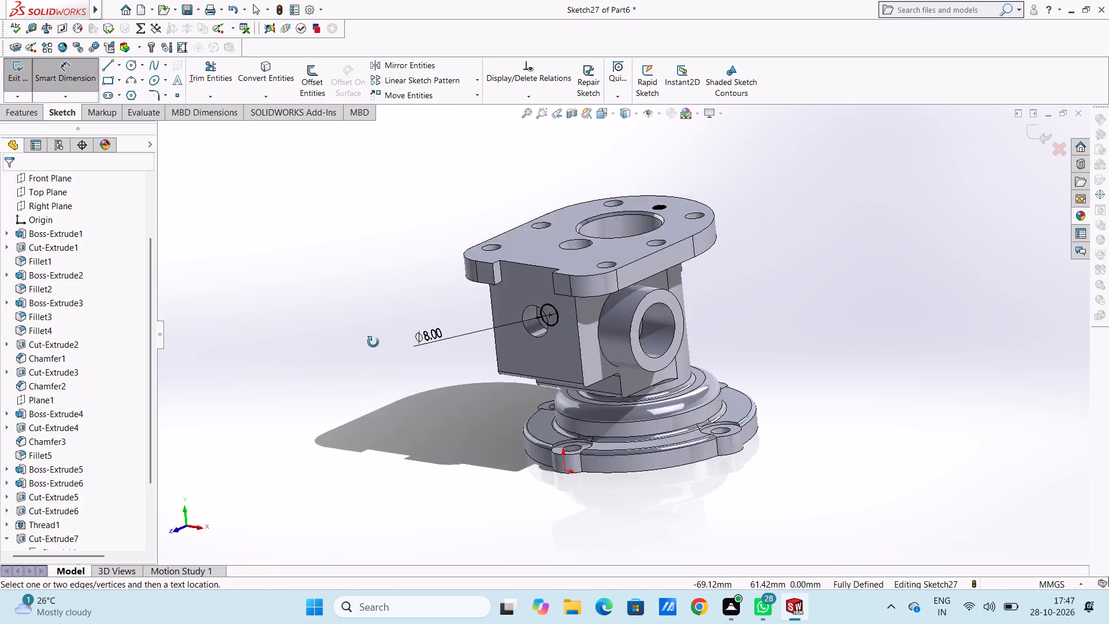
pyautogui.moveTo(373, 342); pyautogui.dragTo(386, 499, button='middle')
pyautogui.click(78, 83)
# Cut-extrude the 8 mm circle Up To Surface, ending at the cylindrical wall of the vertical hole beside the main bore.
pyautogui.click(31, 112)
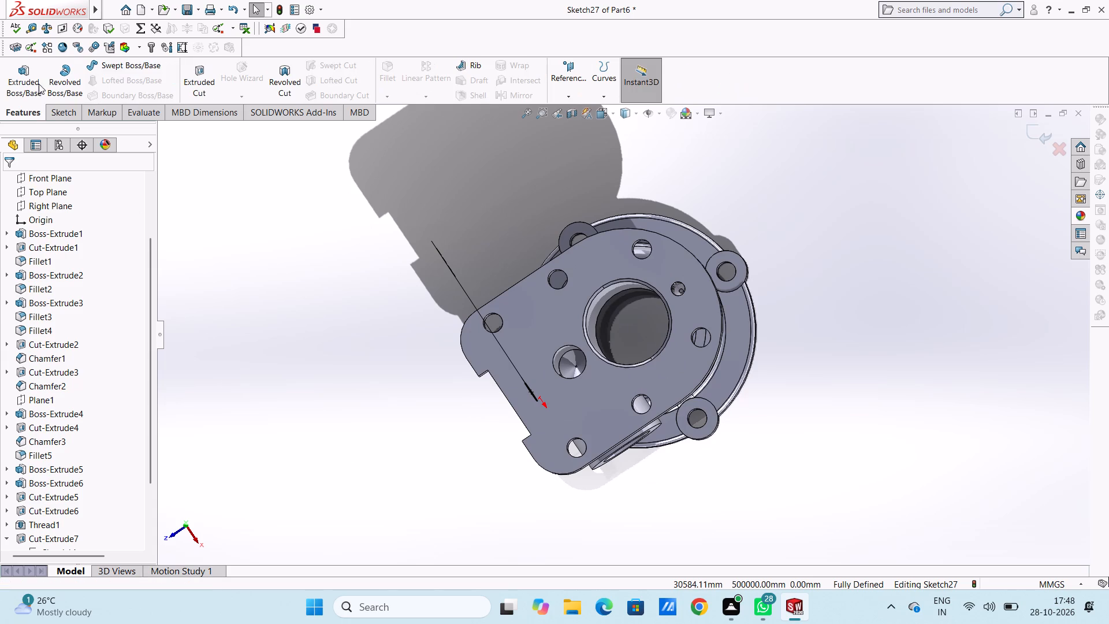
pyautogui.click(188, 80)
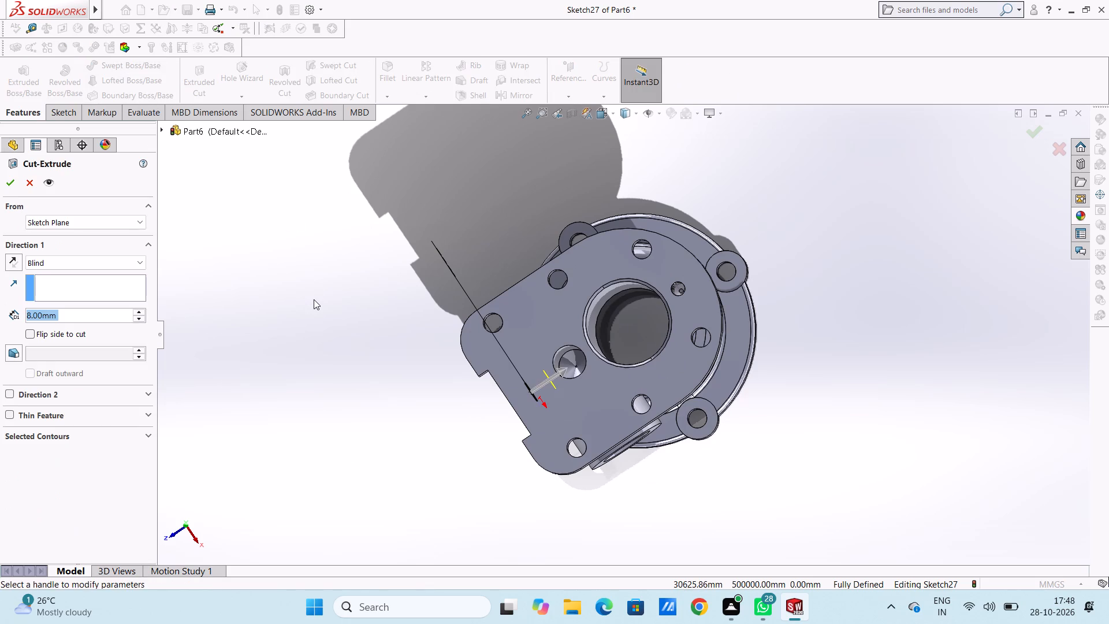
pyautogui.moveTo(322, 351); pyautogui.dragTo(347, 312, button='middle')
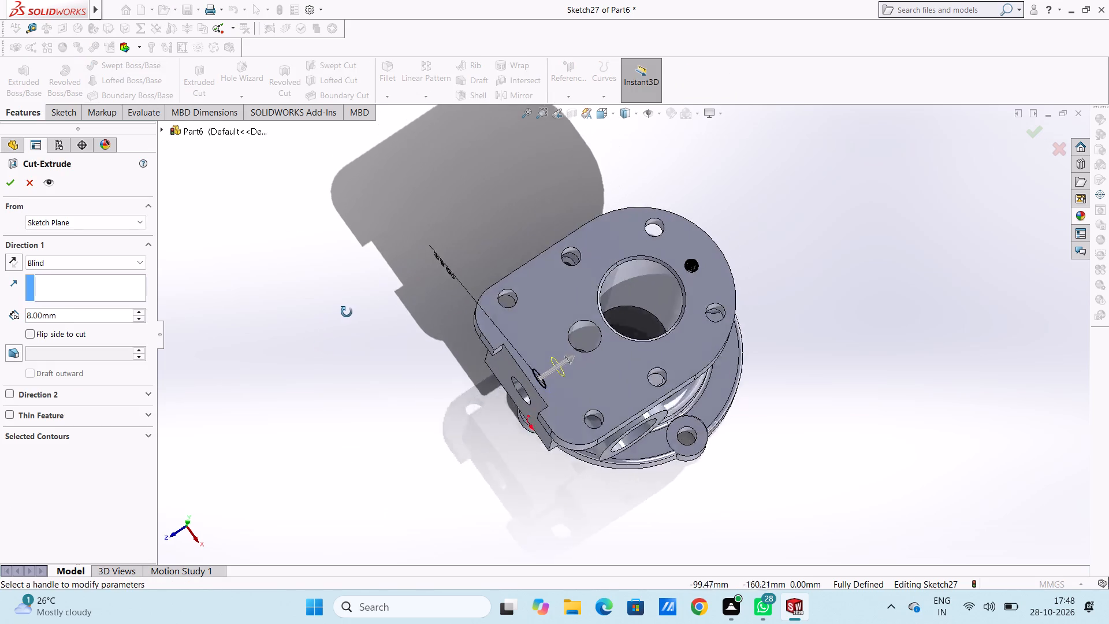
pyautogui.moveTo(347, 312); pyautogui.dragTo(315, 365, button='middle')
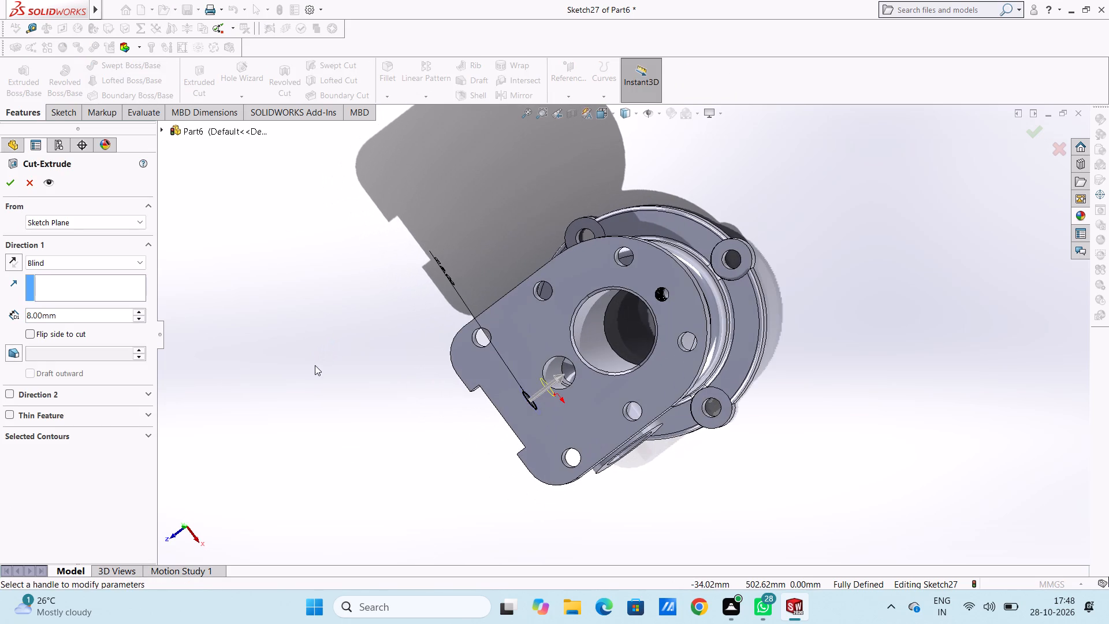
pyautogui.click(88, 268)
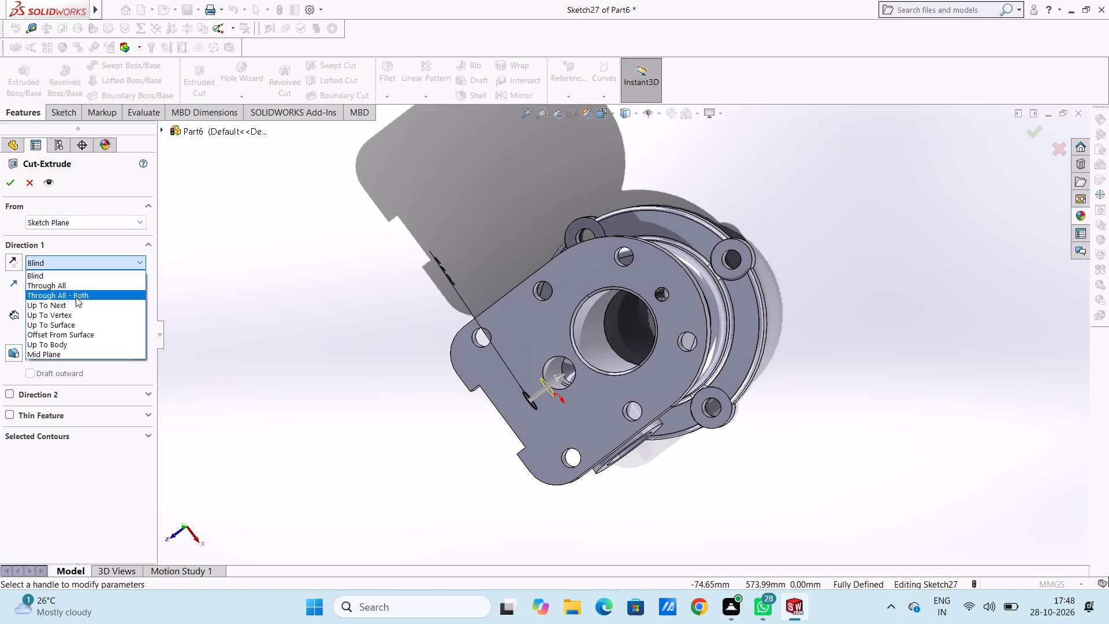
pyautogui.click(72, 324)
pyautogui.scroll(-5, 580, 380)
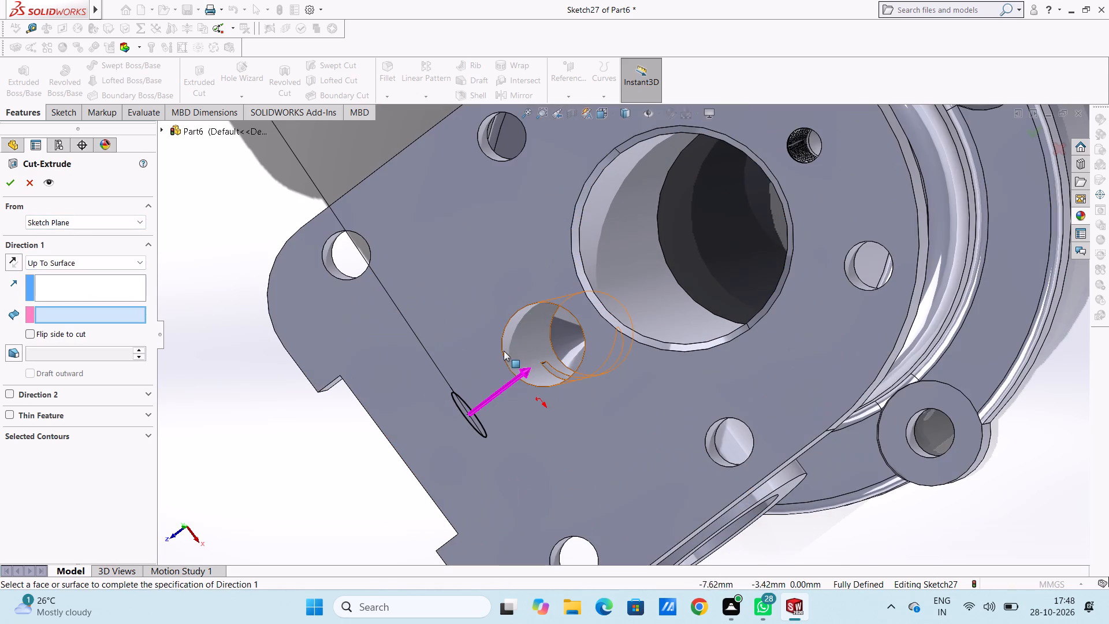
pyautogui.click(516, 355)
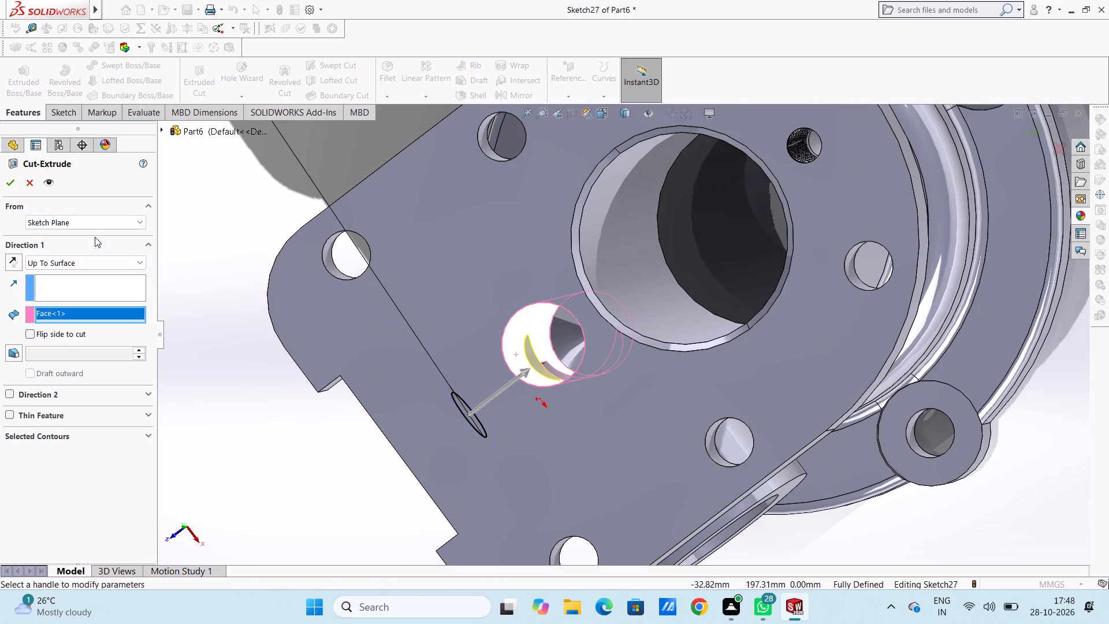
pyautogui.click(10, 183)
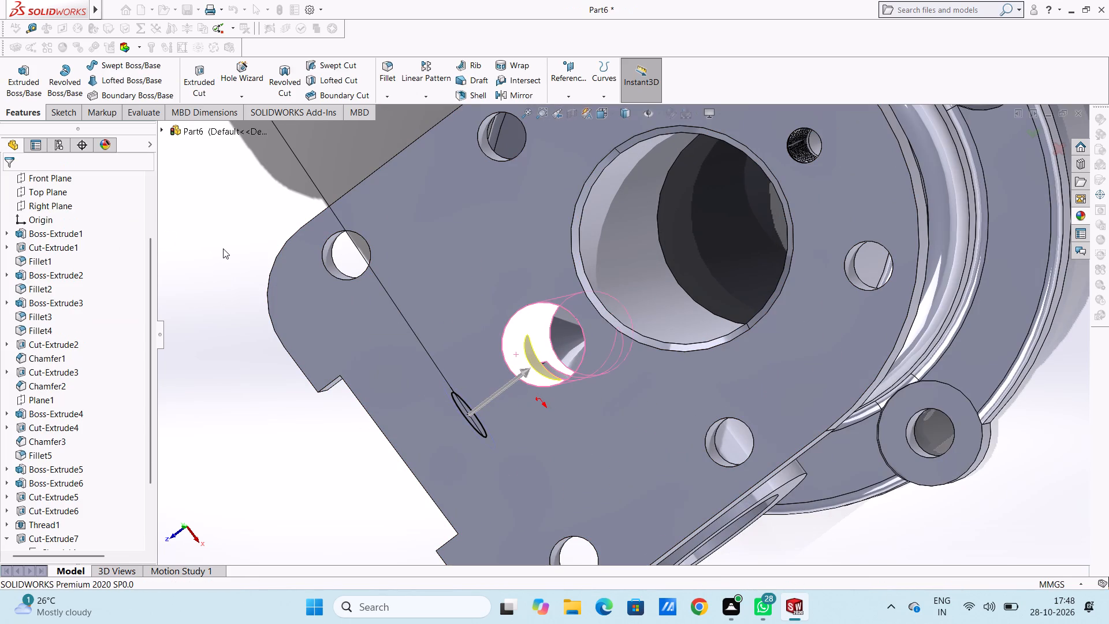
pyautogui.click(223, 248)
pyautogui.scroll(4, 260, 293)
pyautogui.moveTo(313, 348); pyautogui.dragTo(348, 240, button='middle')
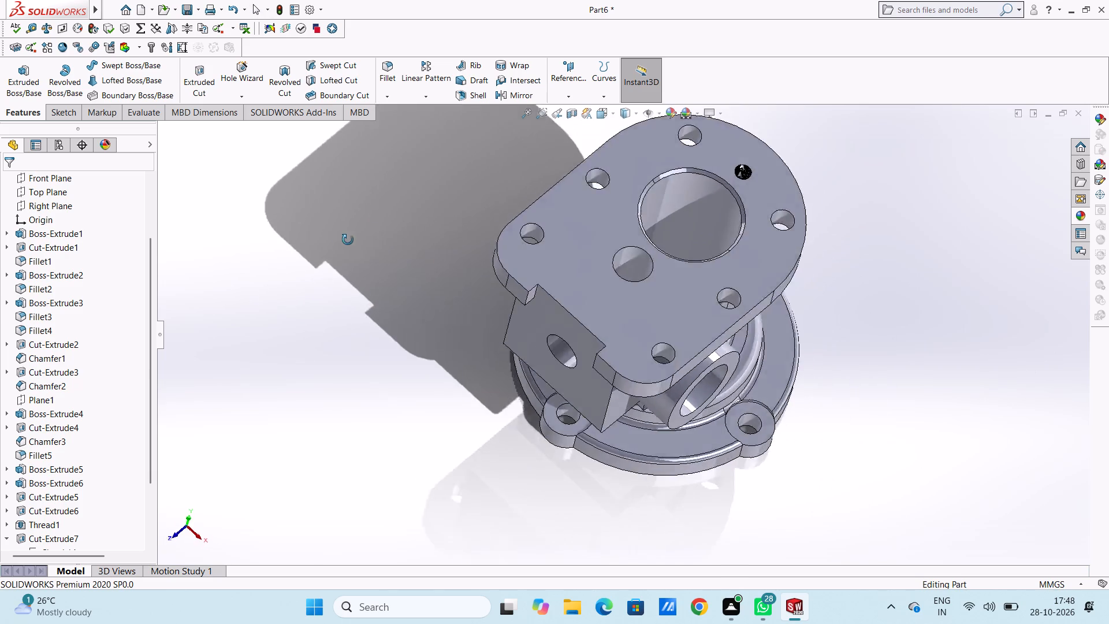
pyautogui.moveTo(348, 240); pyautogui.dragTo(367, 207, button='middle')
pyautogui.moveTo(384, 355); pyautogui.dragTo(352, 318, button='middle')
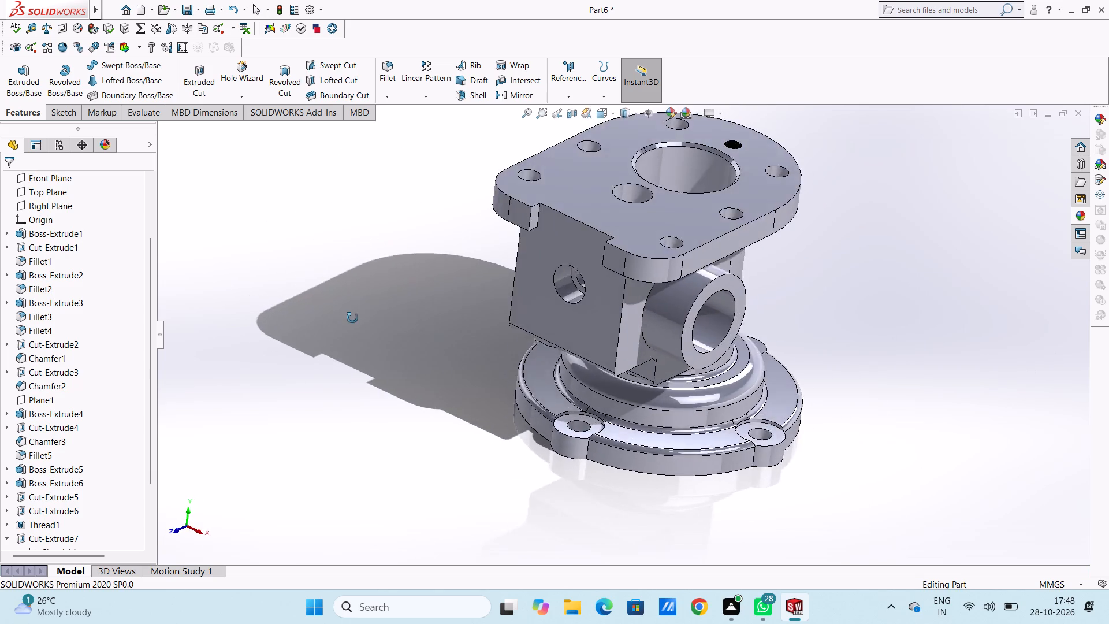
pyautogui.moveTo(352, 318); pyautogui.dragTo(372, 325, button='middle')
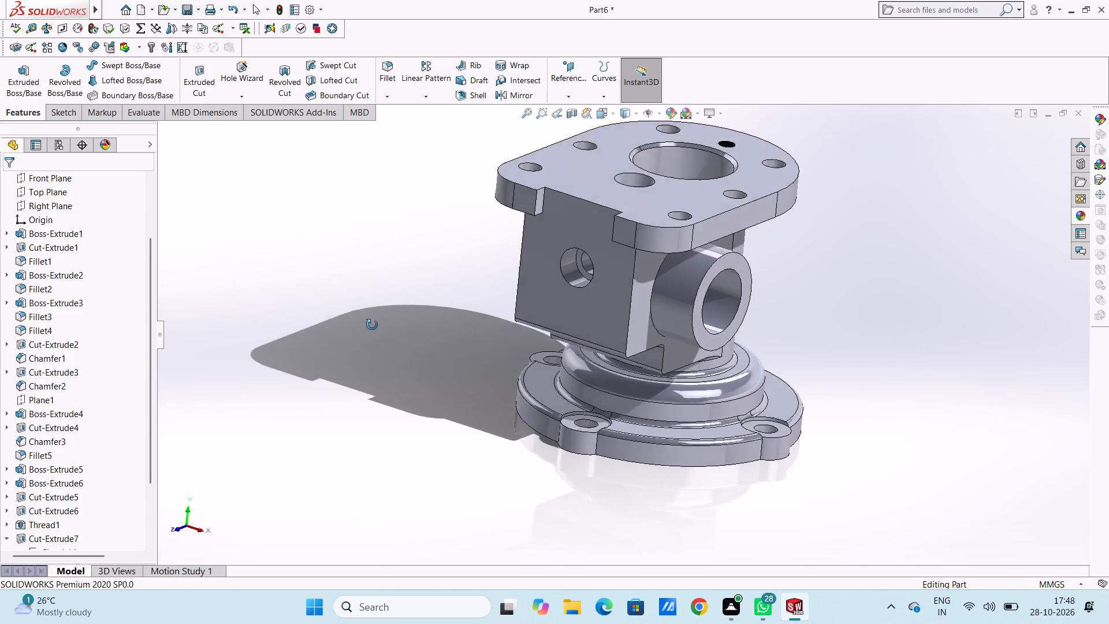
# Start a sketch on the block's front face and draw circles about 6 mm and 6.8 mm in diameter directly above and below the 12 mm hole.
pyautogui.moveTo(372, 325); pyautogui.dragTo(395, 274, button='middle')
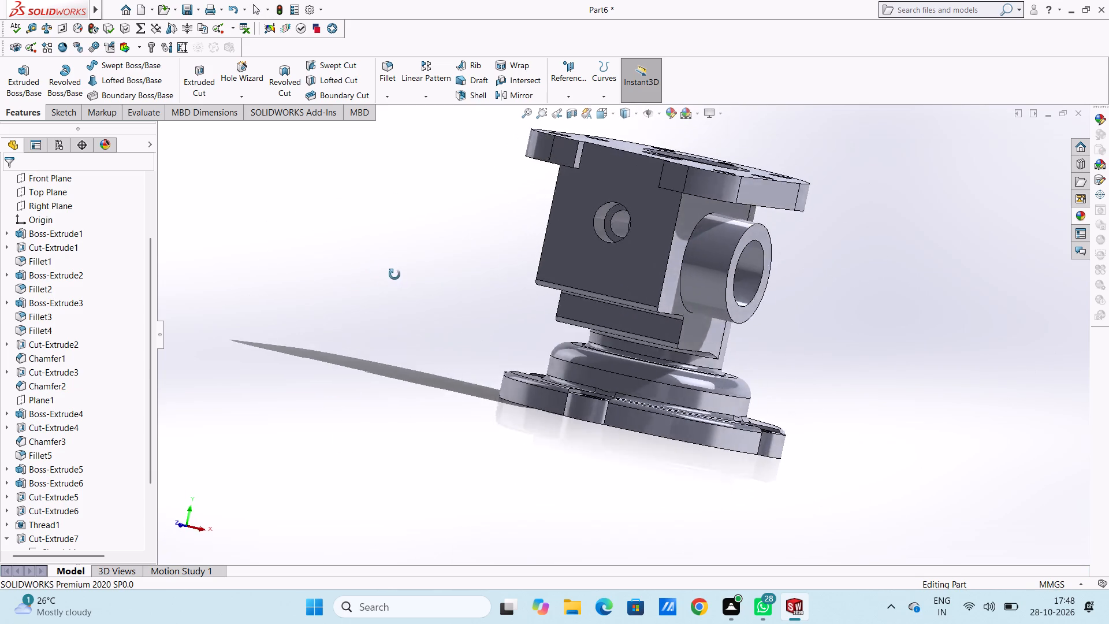
pyautogui.moveTo(395, 274); pyautogui.dragTo(373, 314, button='middle')
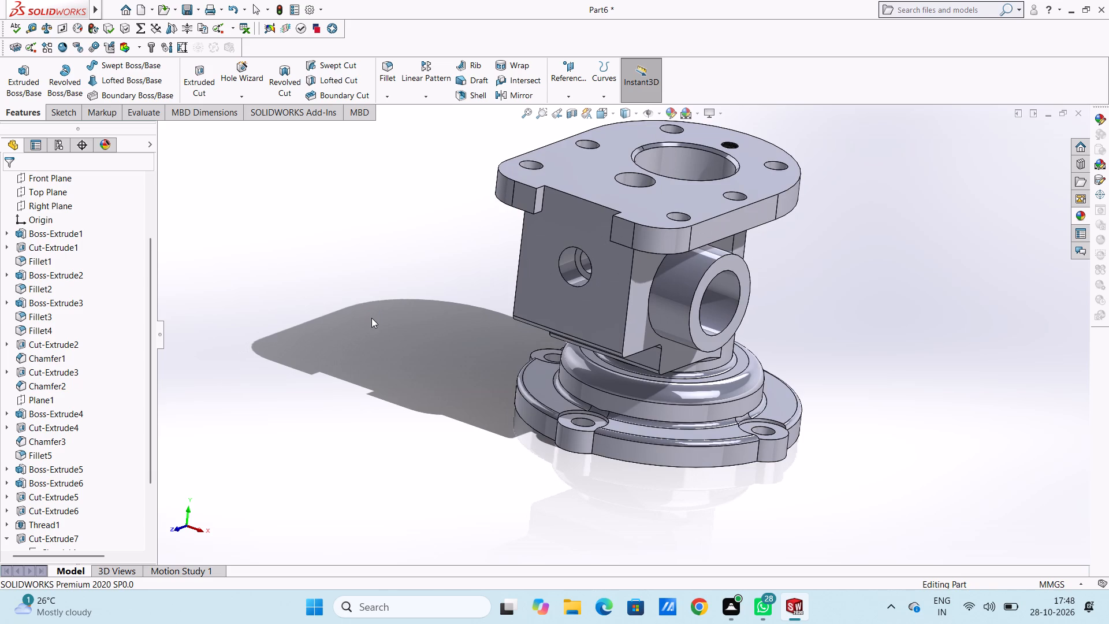
pyautogui.hotkey('ctrl', '1')
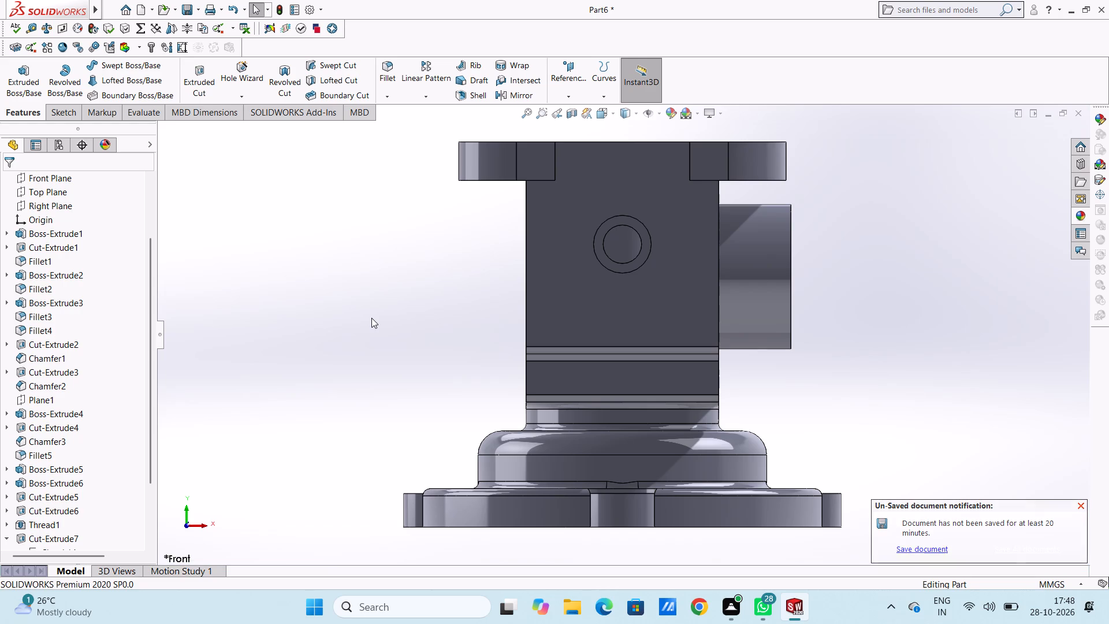
pyautogui.scroll(2, 664, 169)
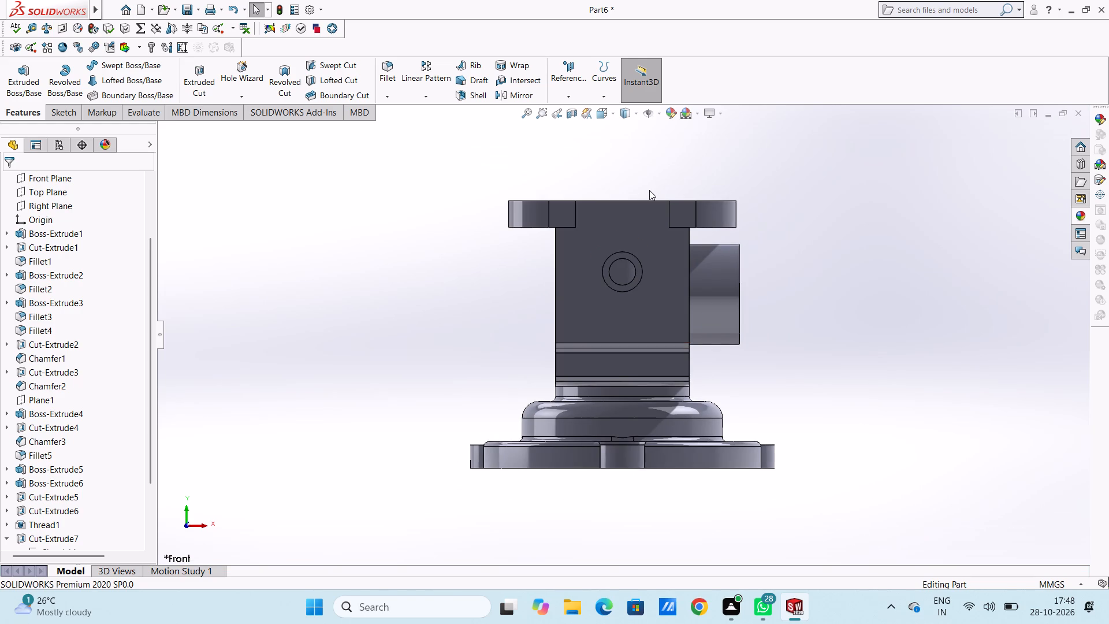
pyautogui.scroll(2, 649, 190)
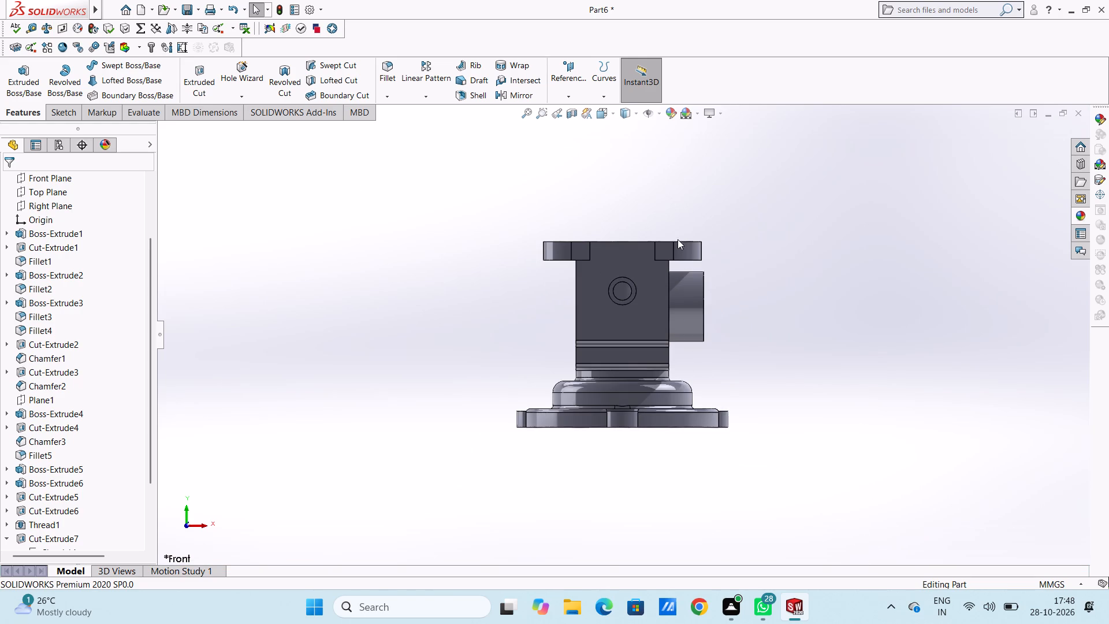
pyautogui.scroll(-2, 633, 264)
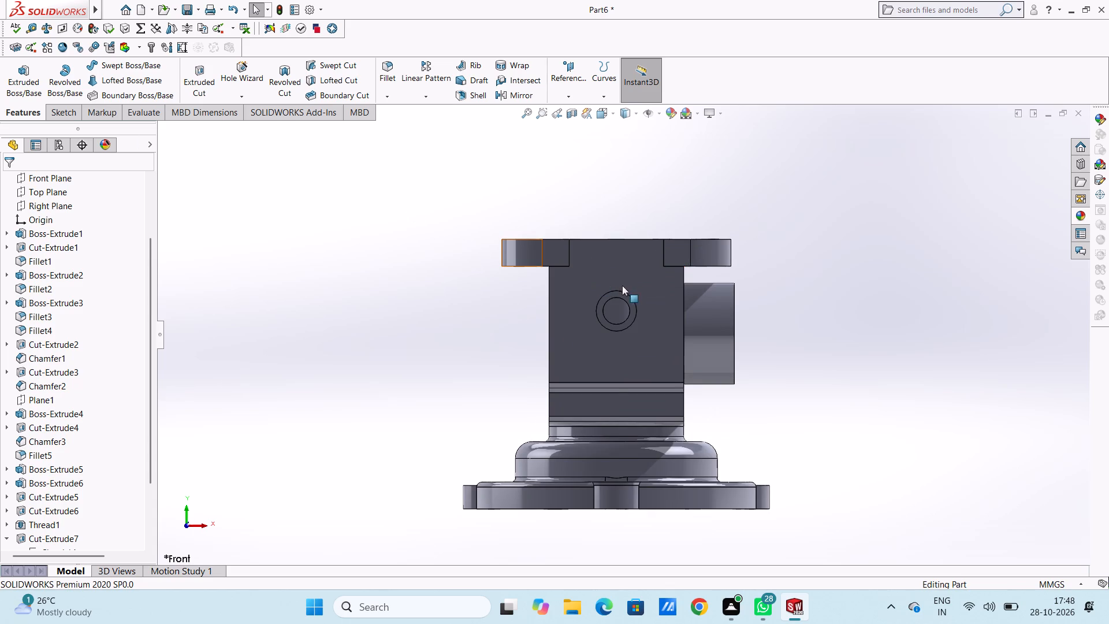
pyautogui.click(611, 273)
pyautogui.click(660, 239)
pyautogui.click(590, 216)
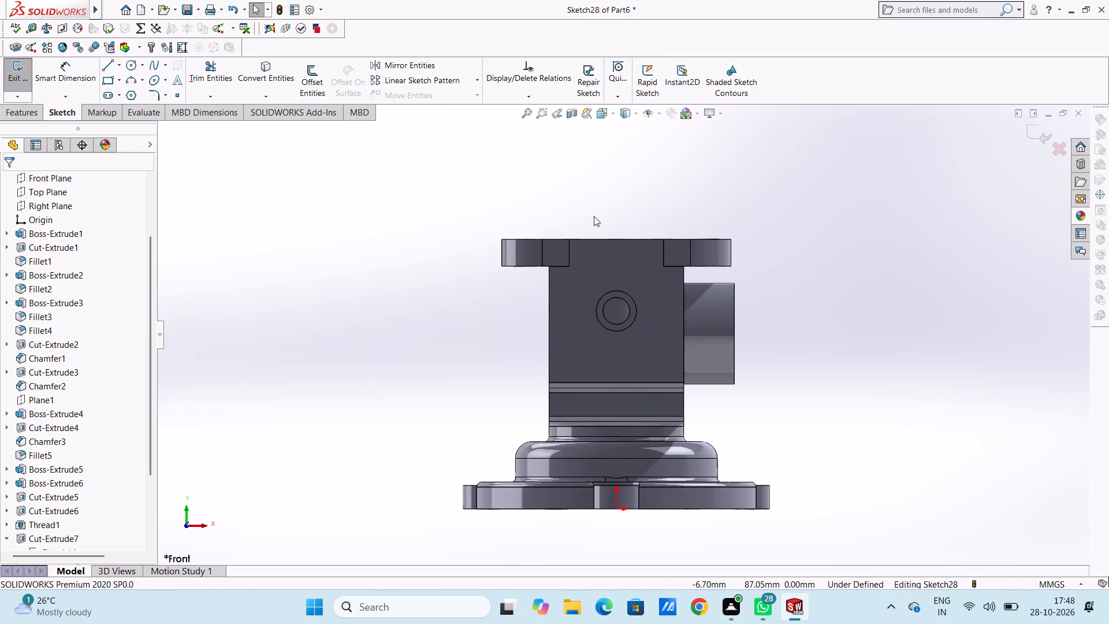
pyautogui.click(129, 66)
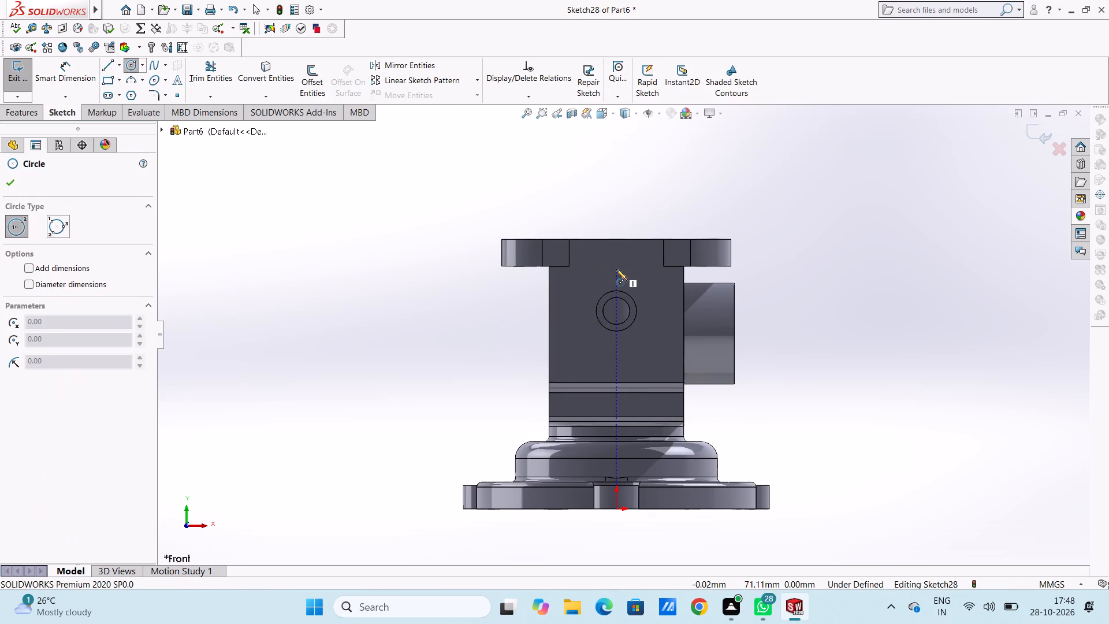
pyautogui.click(616, 269)
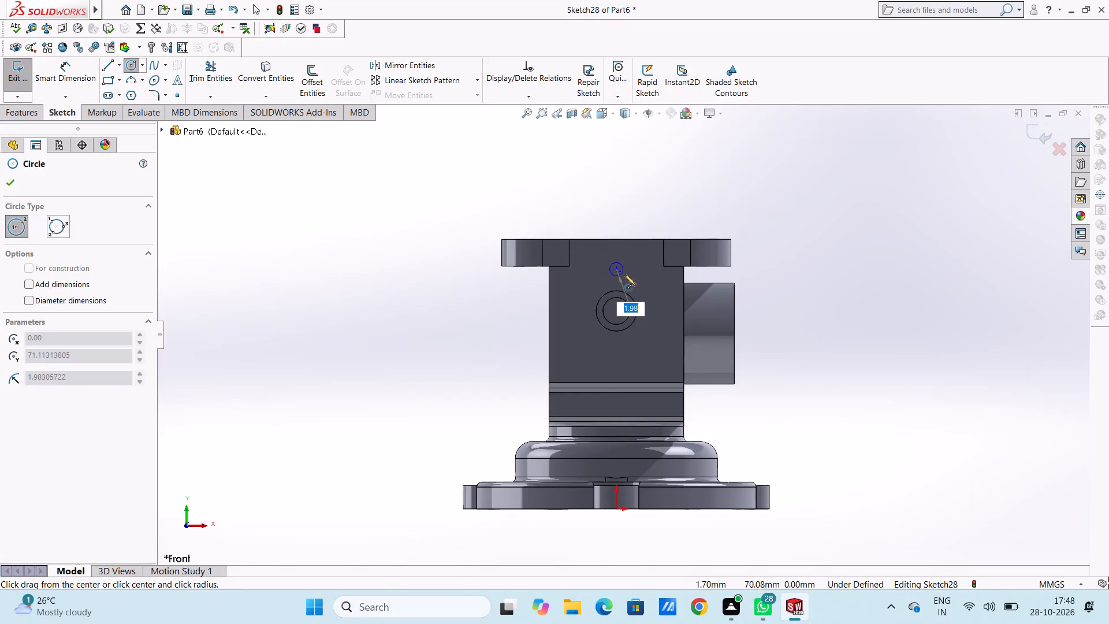
pyautogui.click(625, 274)
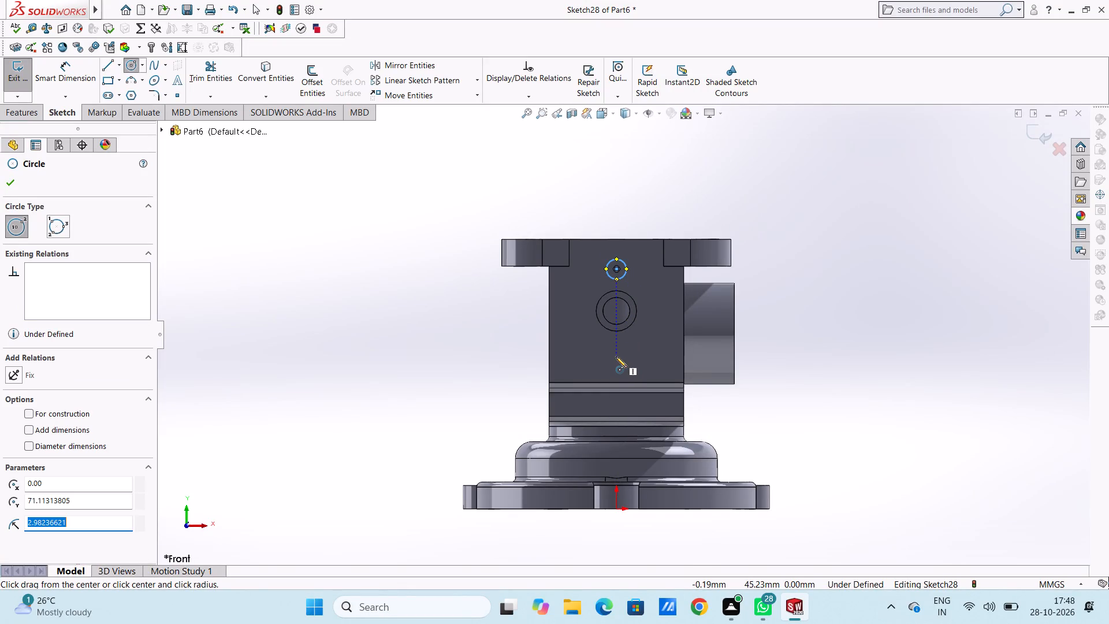
pyautogui.click(617, 346)
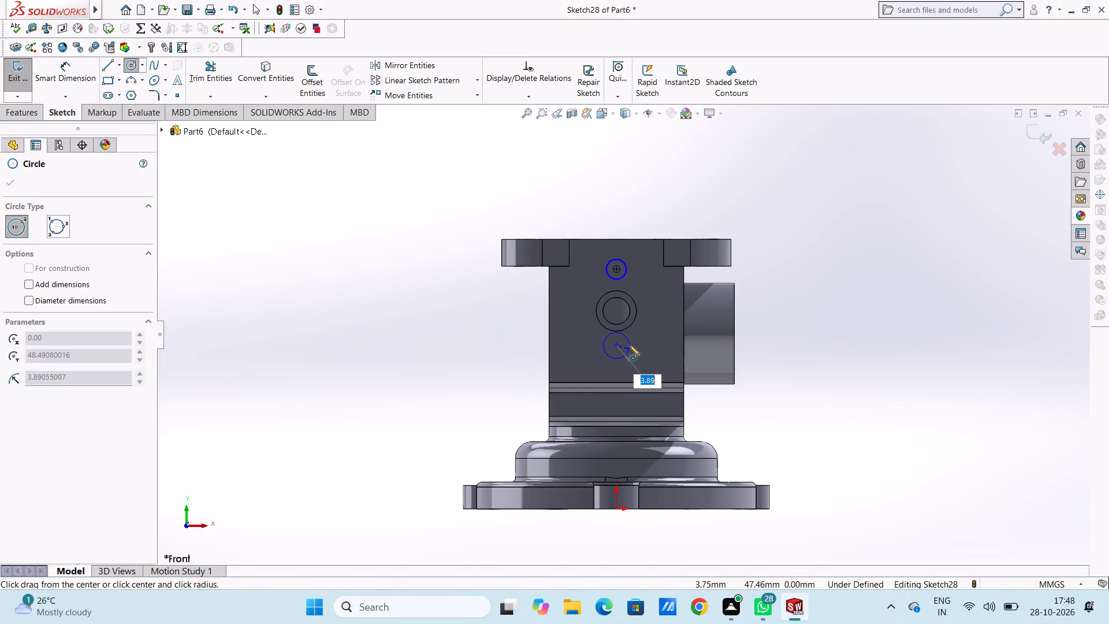
pyautogui.click(625, 338)
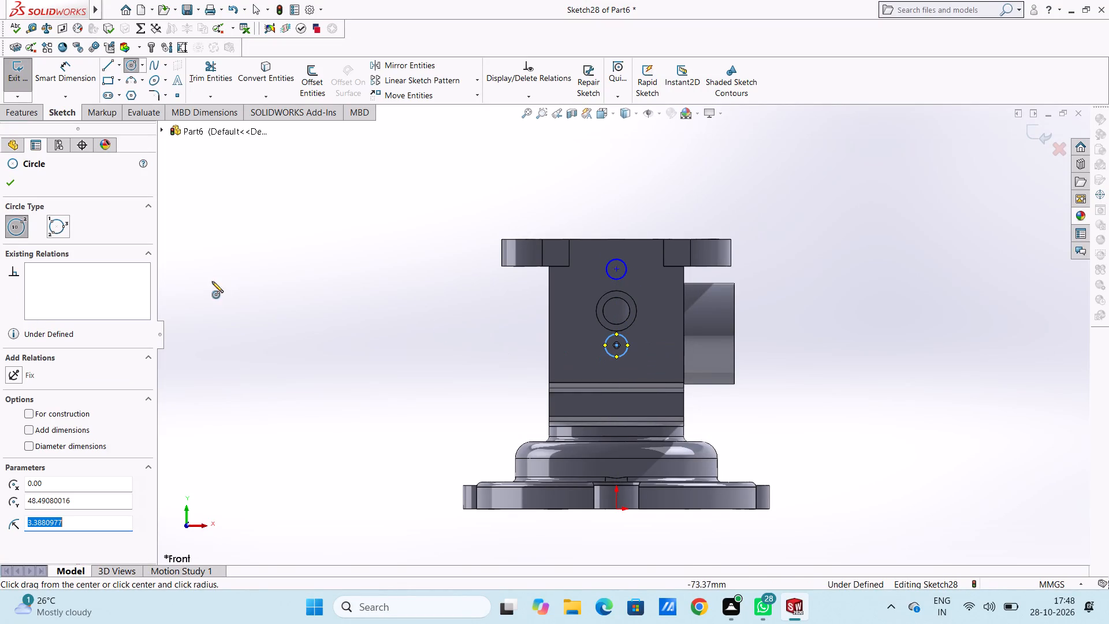
pyautogui.click(10, 182)
pyautogui.click(264, 226)
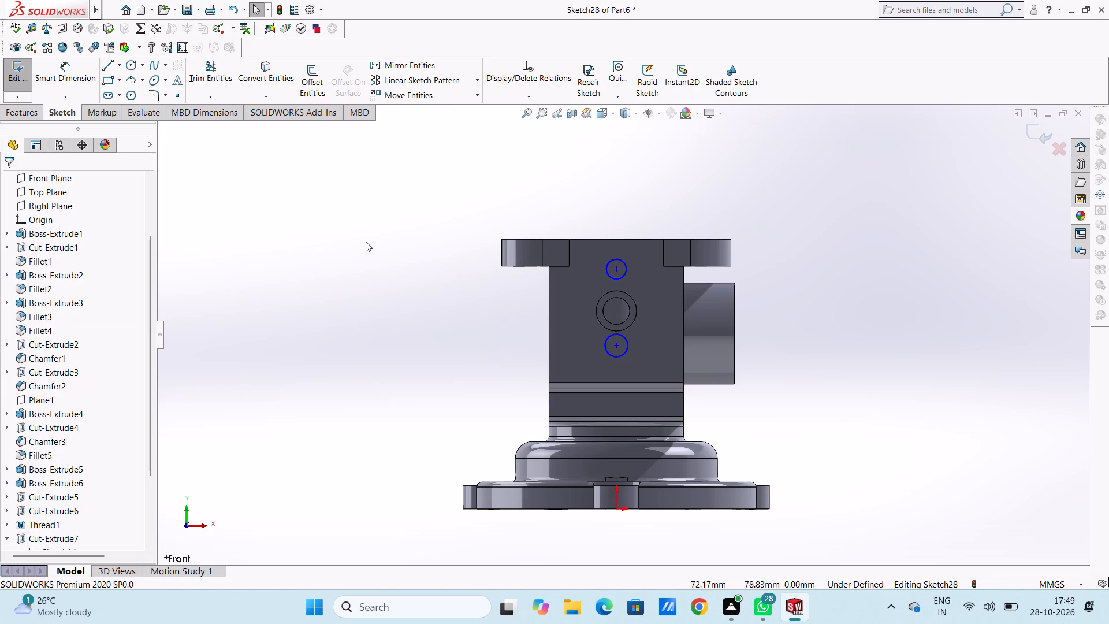
# Dimension the diameters of the upper and lower circles at 5 mm each.
pyautogui.click(72, 70)
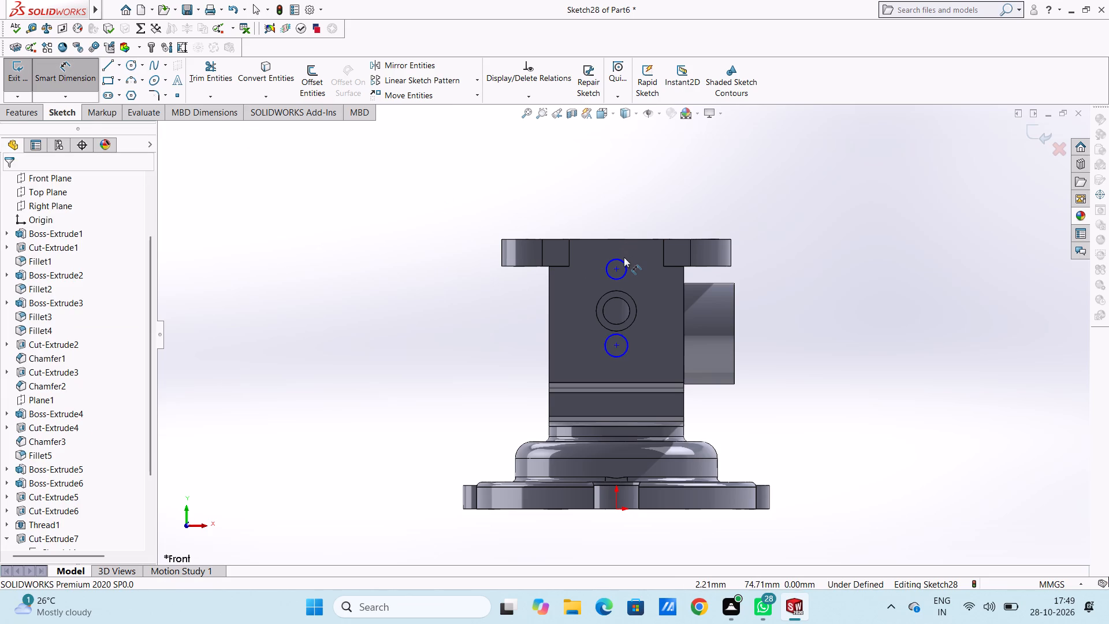
pyautogui.click(624, 260)
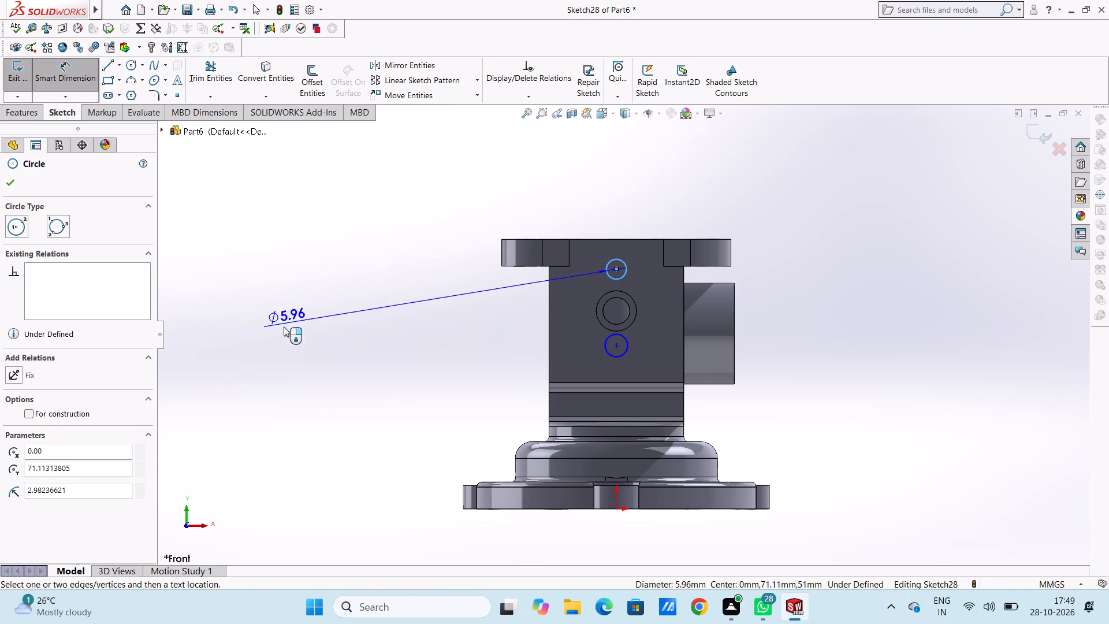
pyautogui.click(268, 341)
pyautogui.press('5')
pyautogui.press('Return')
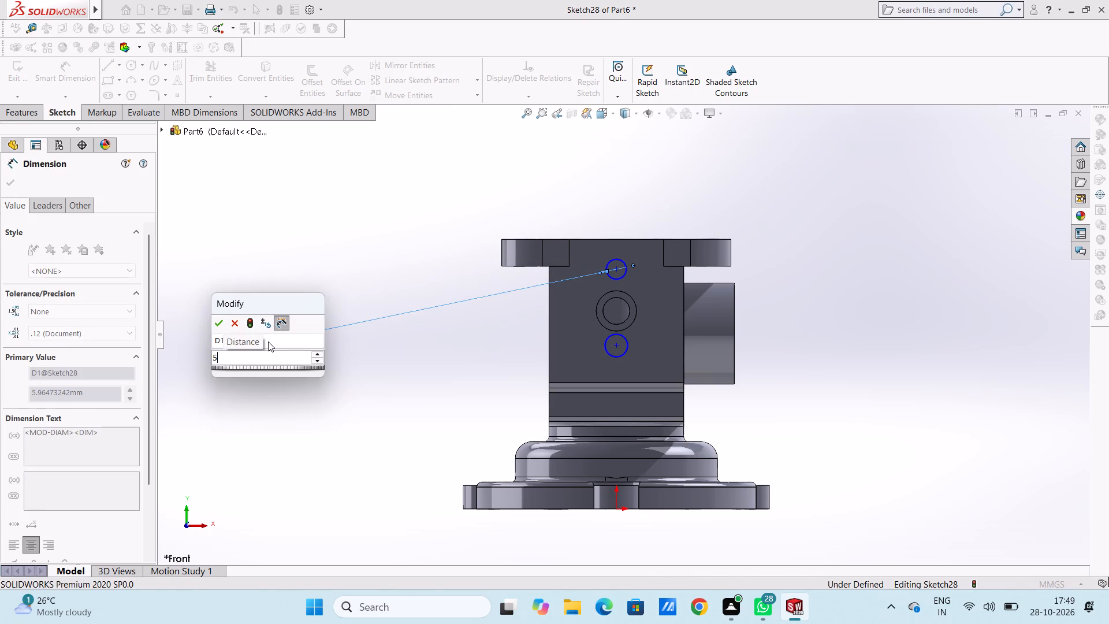
pyautogui.click(342, 266)
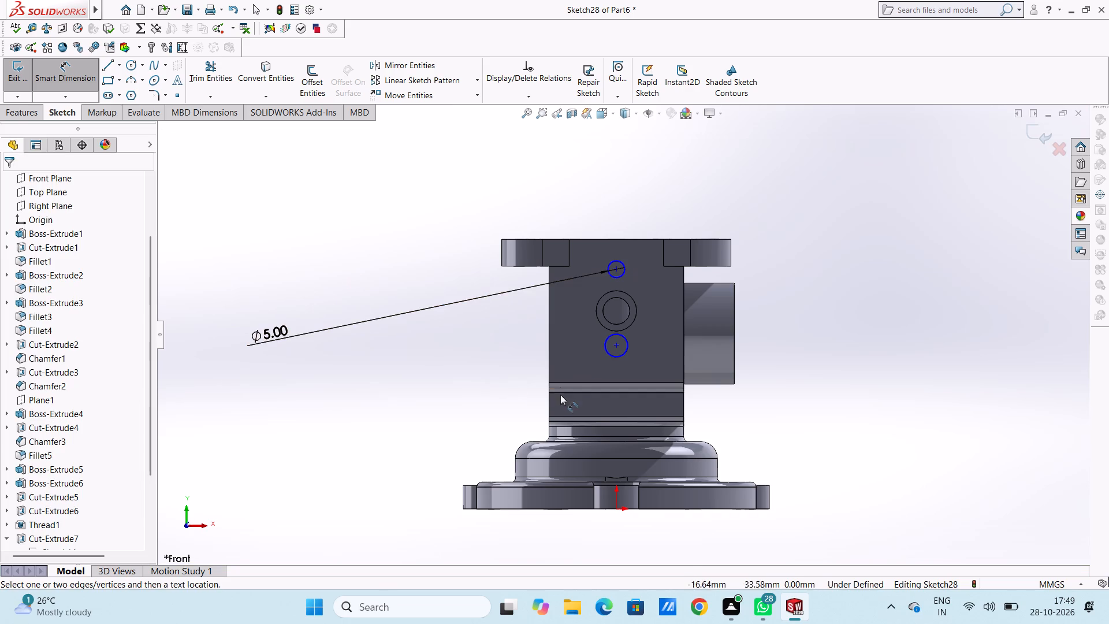
pyautogui.click(608, 354)
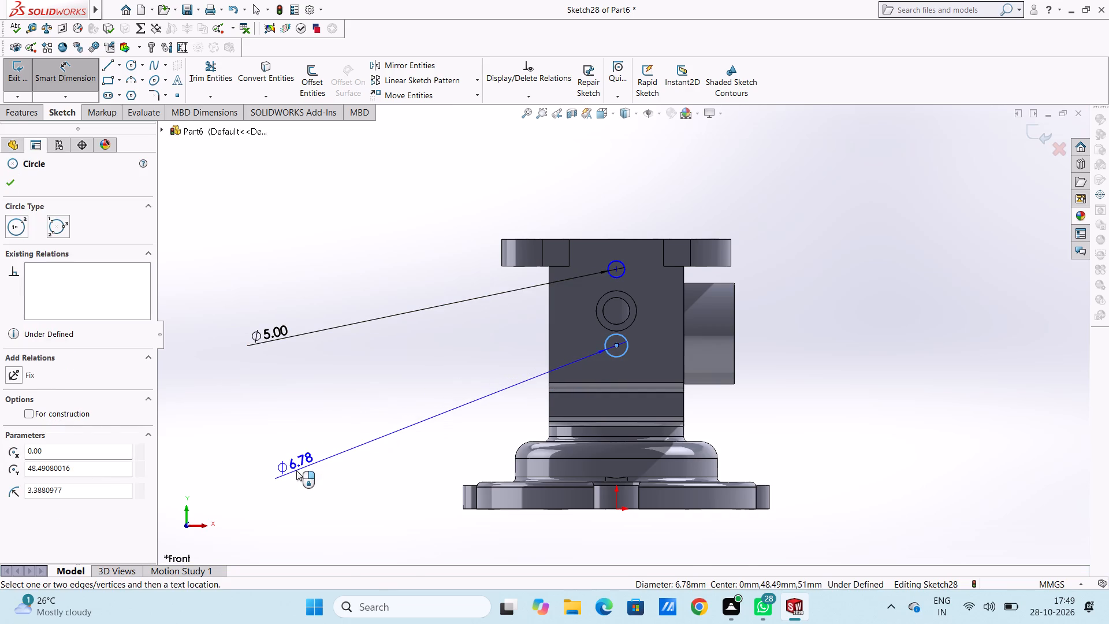
pyautogui.click(296, 470)
pyautogui.press('5')
pyautogui.press('Return')
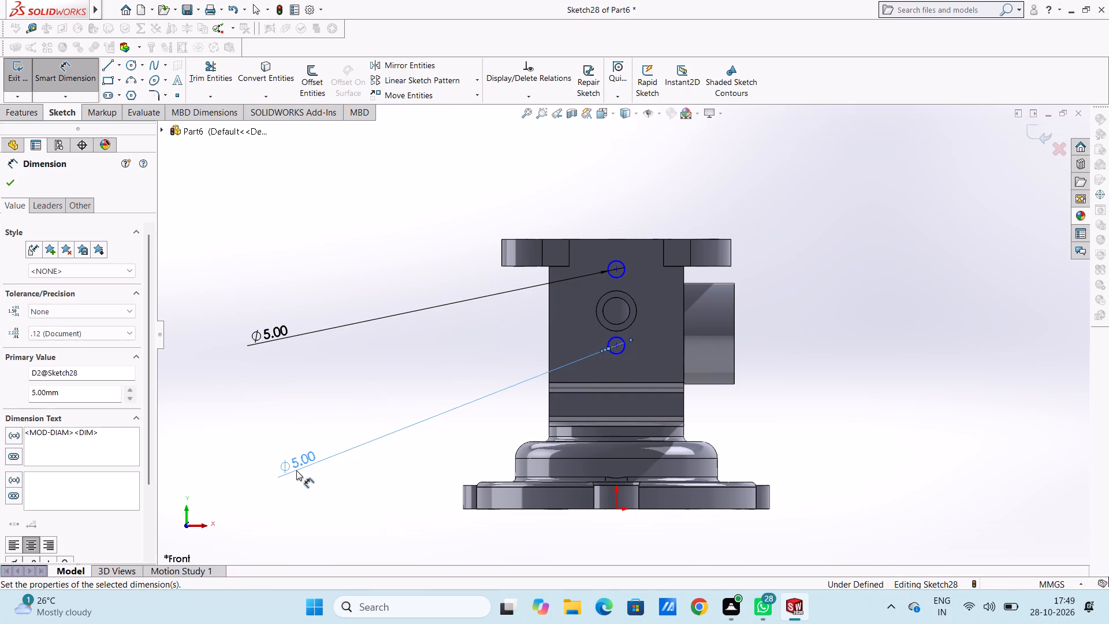
pyautogui.click(446, 344)
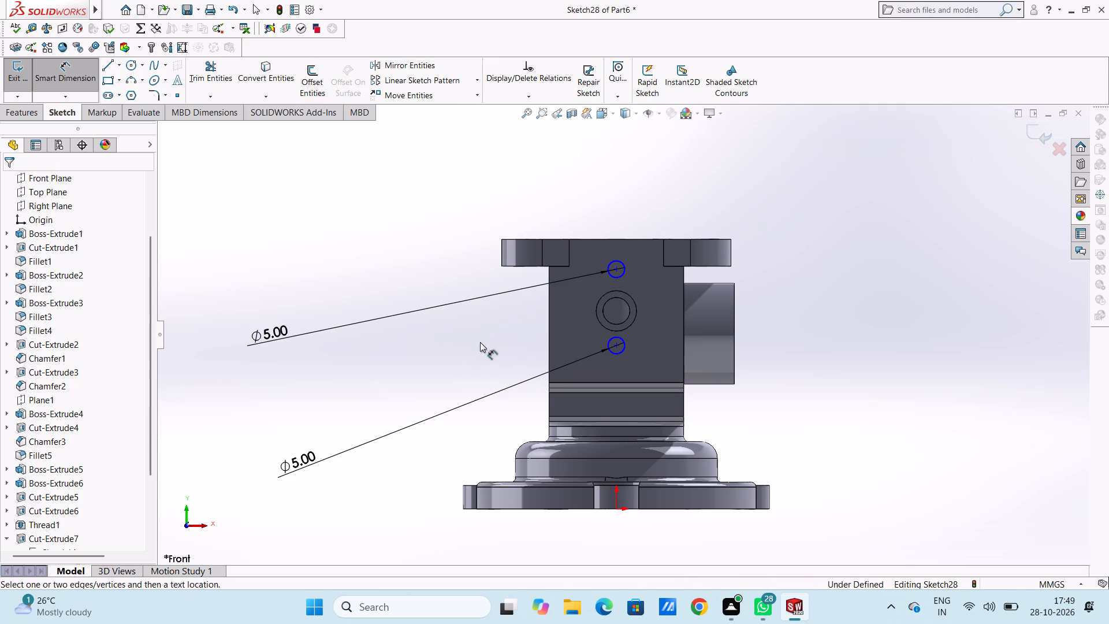
# Dimension the vertical distance from the stepped hole's centre to each small circle's centre at 10 mm.
pyautogui.click(616, 296)
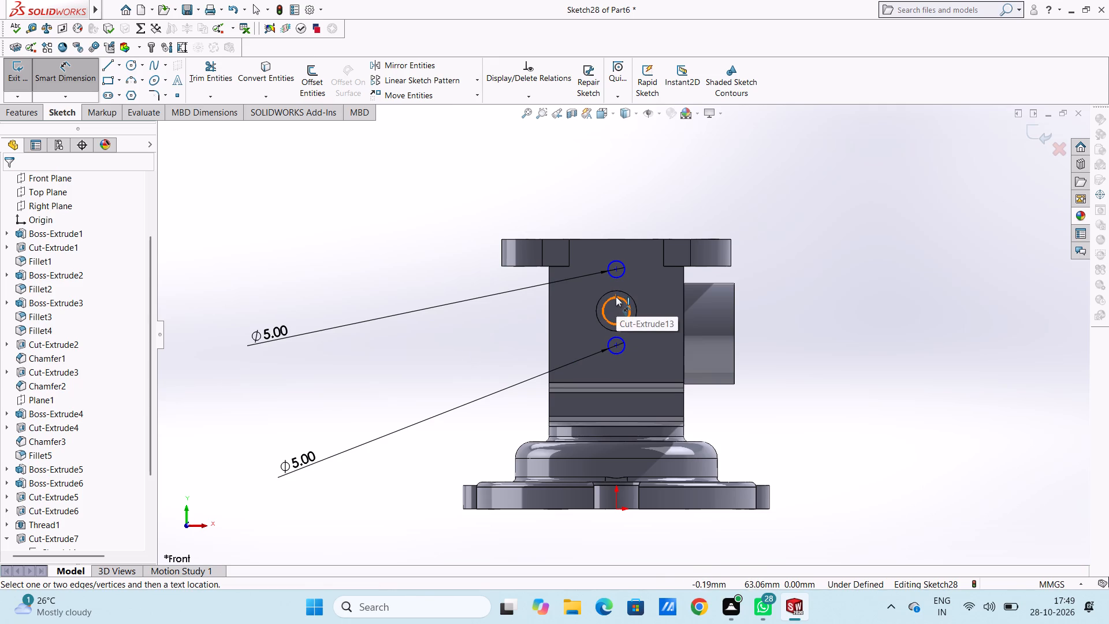
pyautogui.click(616, 269)
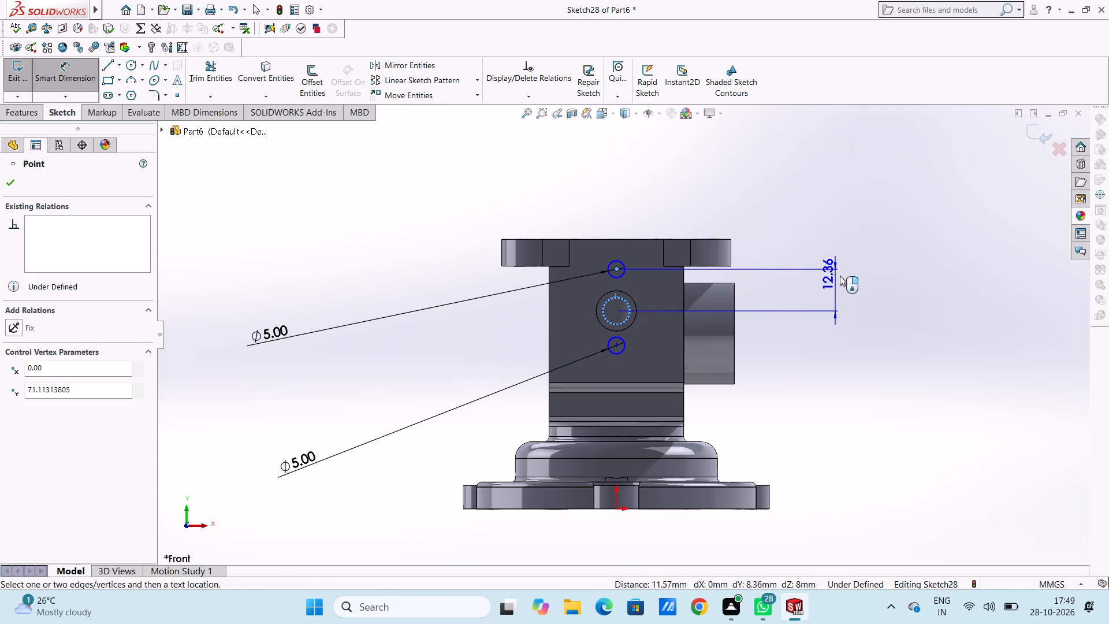
pyautogui.click(841, 276)
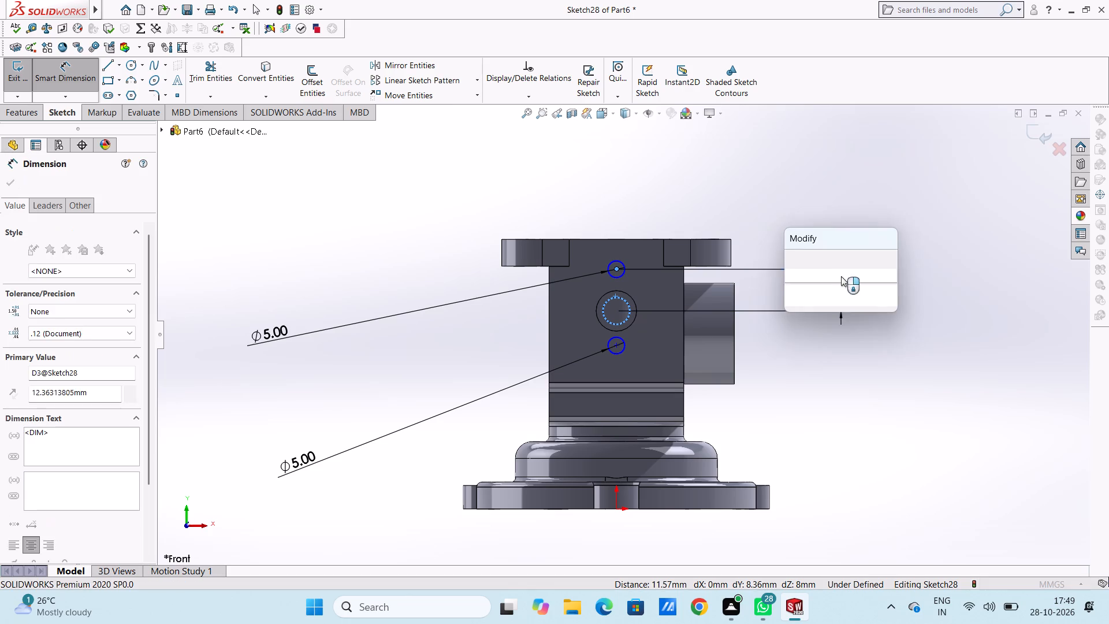
pyautogui.write('10')
pyautogui.press('Return')
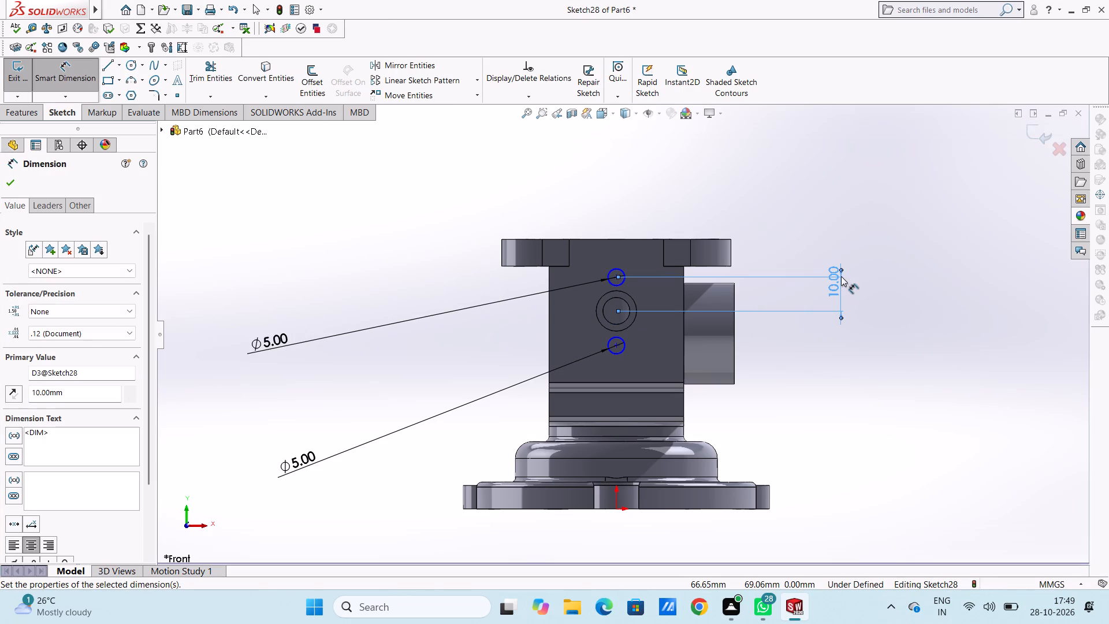
pyautogui.click(802, 214)
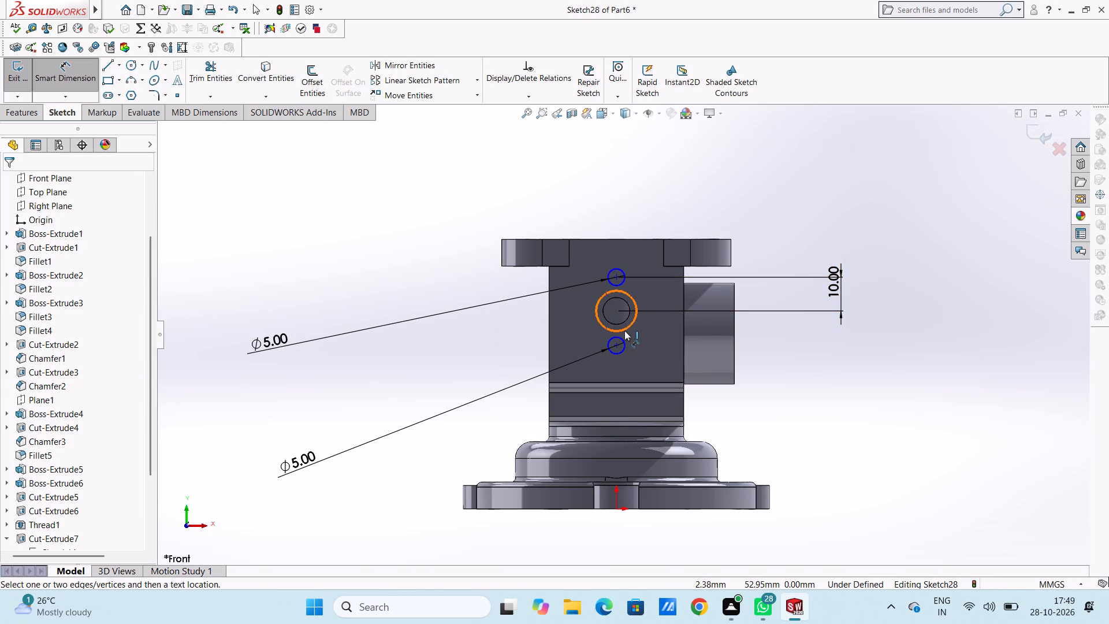
pyautogui.click(624, 330)
pyautogui.click(615, 346)
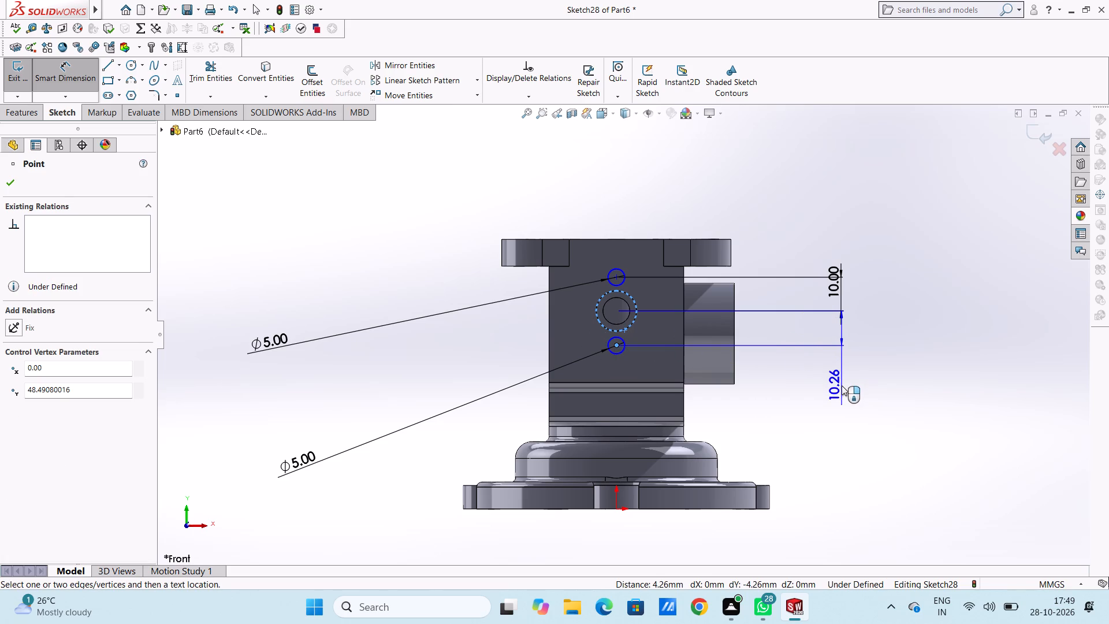
pyautogui.click(842, 385)
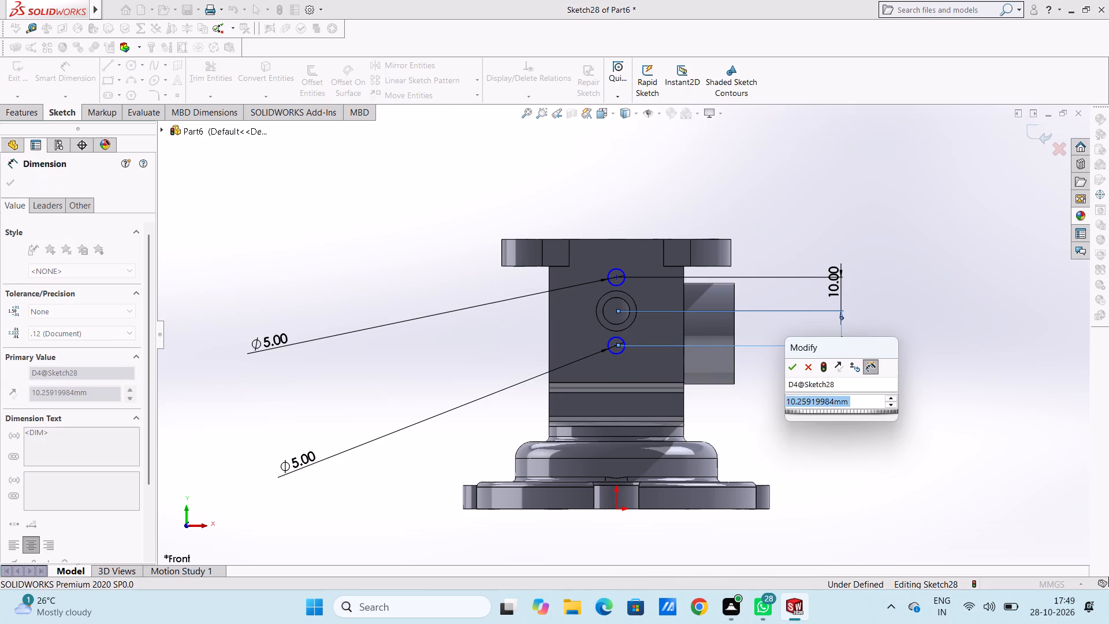
pyautogui.write('10')
pyautogui.press('Return')
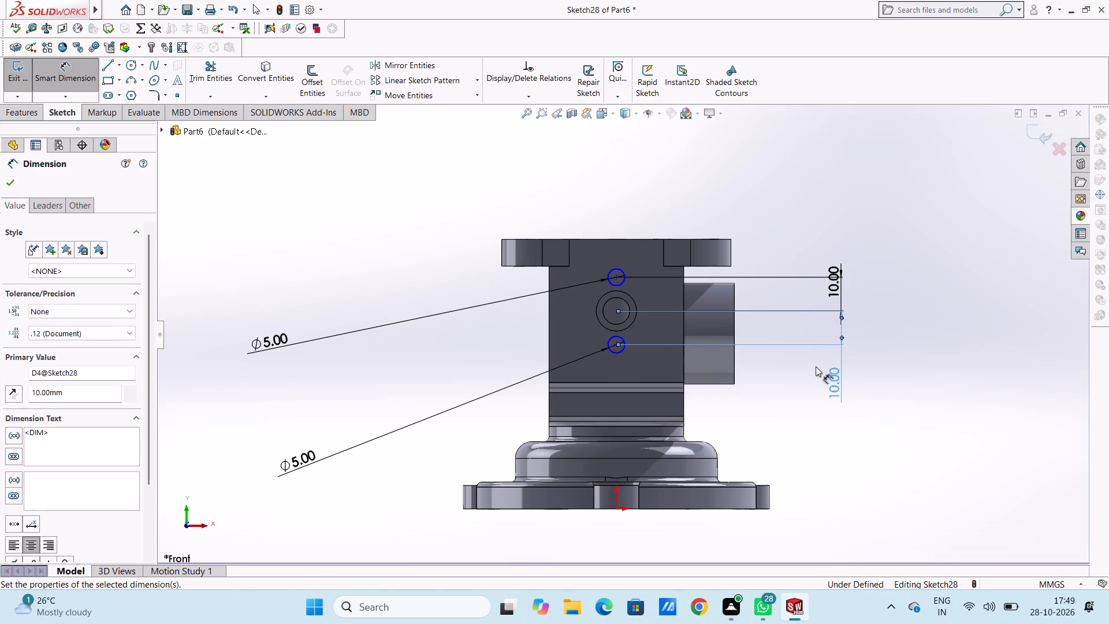
pyautogui.click(782, 207)
pyautogui.scroll(-4, 630, 312)
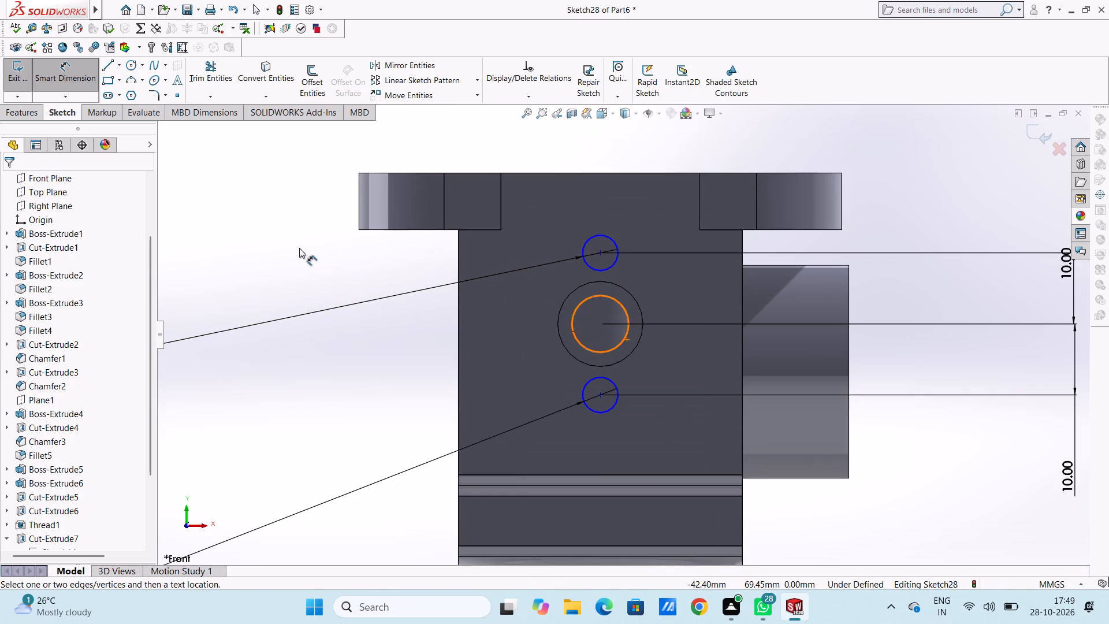
pyautogui.scroll(4, 299, 247)
pyautogui.press('Escape')
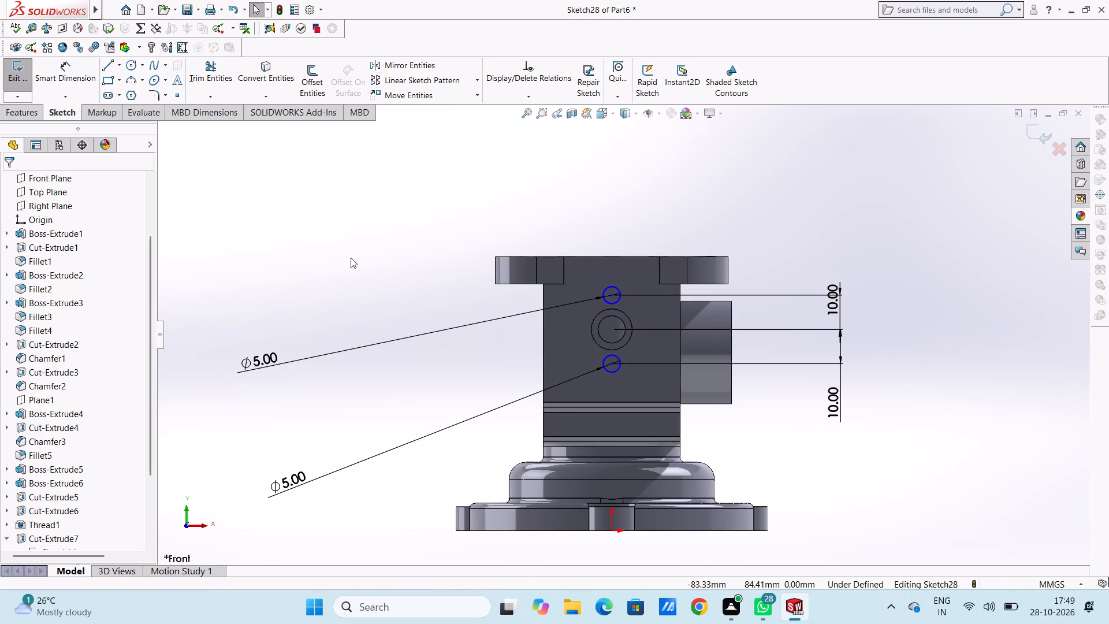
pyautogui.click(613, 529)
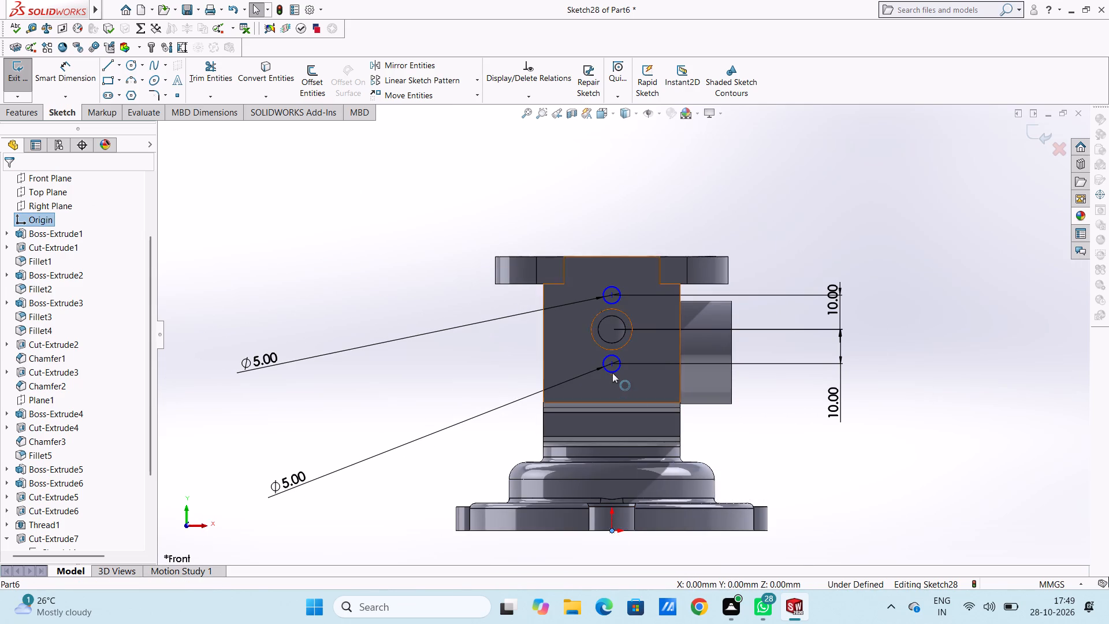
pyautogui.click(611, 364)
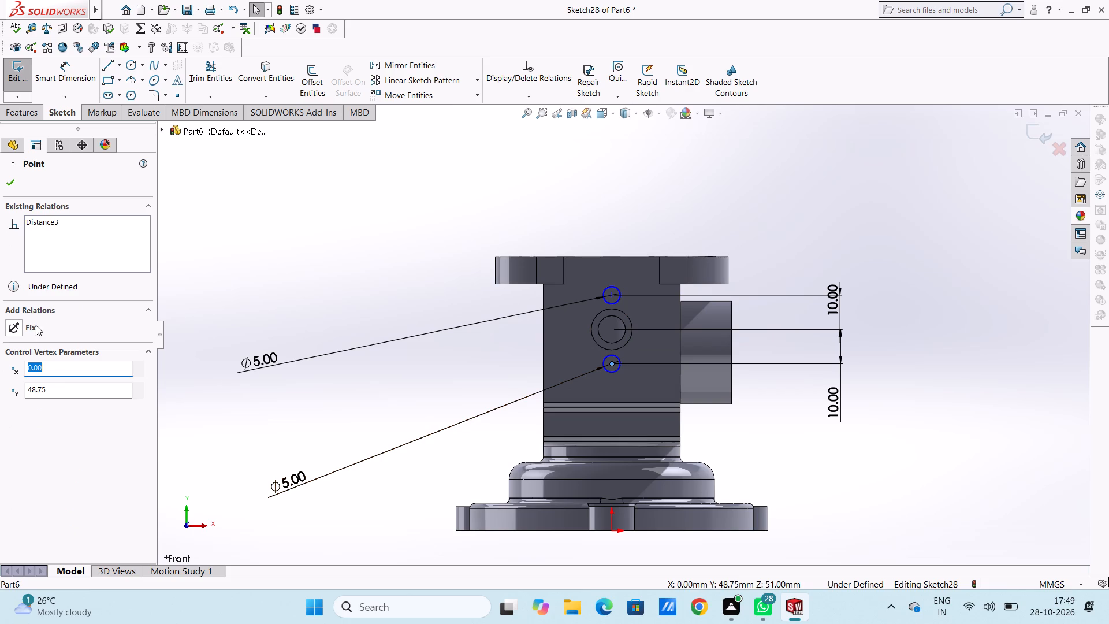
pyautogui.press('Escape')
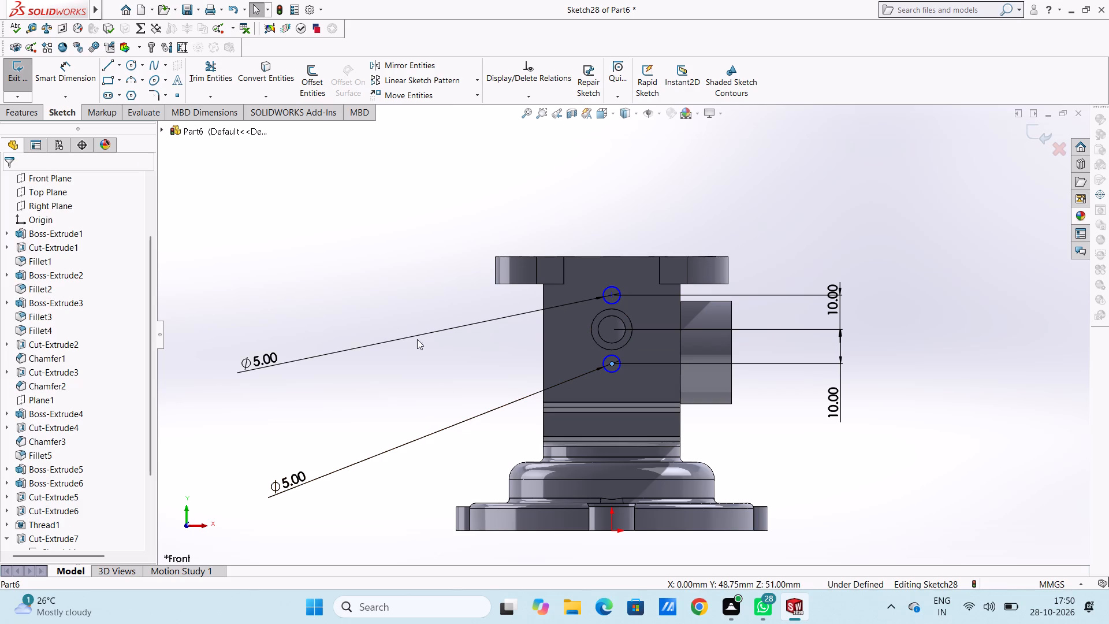
# Add vertical relations aligning the lower and upper small circles' centres with the origin.
pyautogui.click(609, 533)
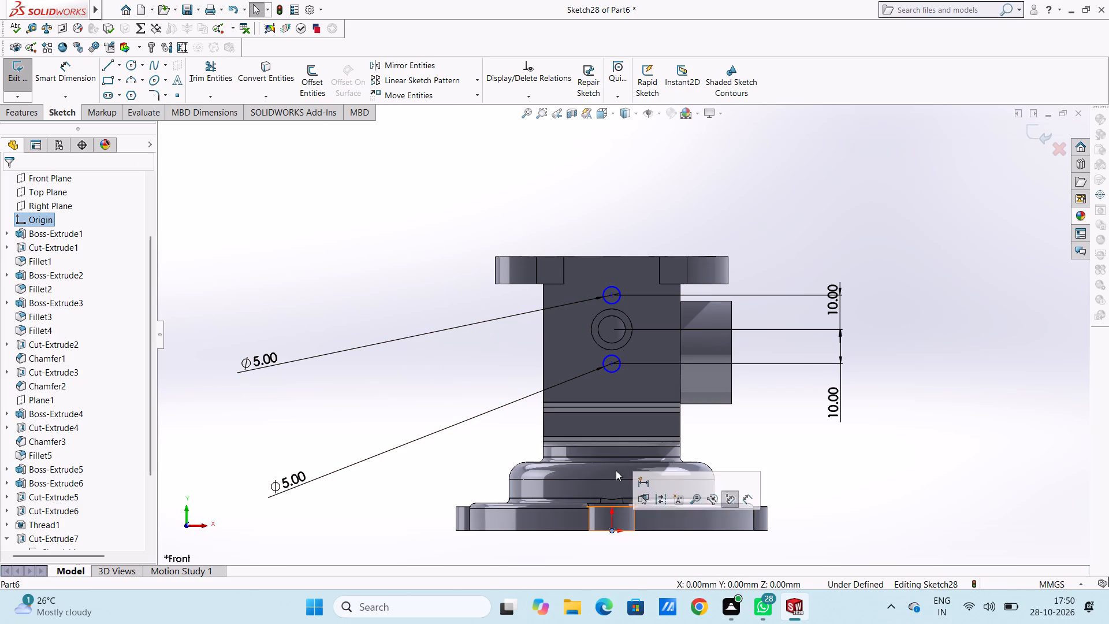
pyautogui.keyDown('ctrl'); pyautogui.click(612, 367); pyautogui.keyUp('ctrl')
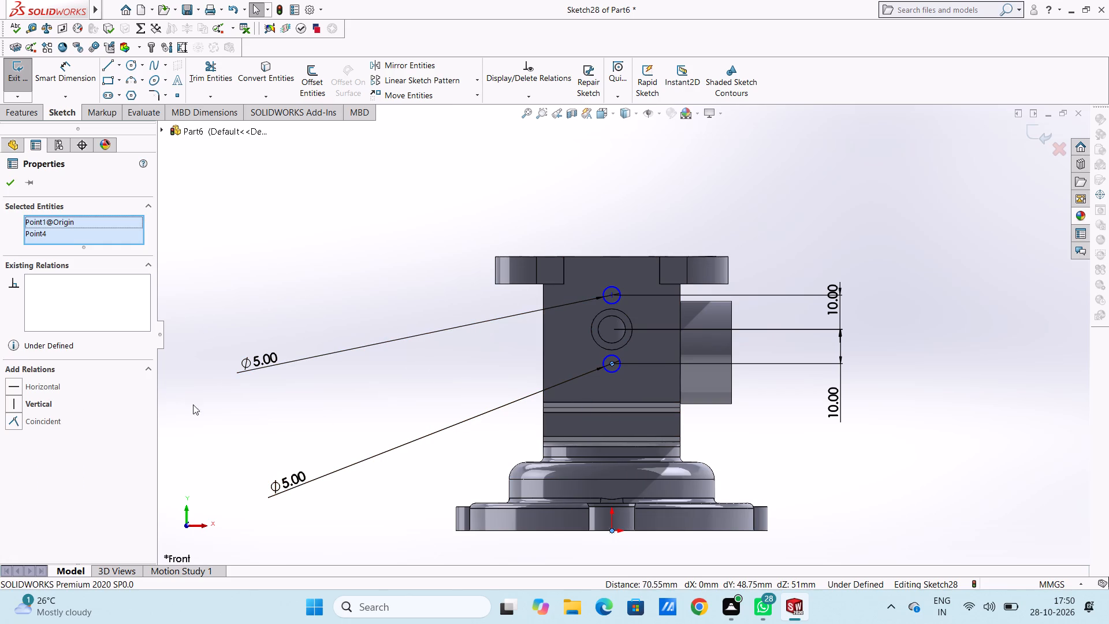
pyautogui.click(16, 407)
pyautogui.click(248, 292)
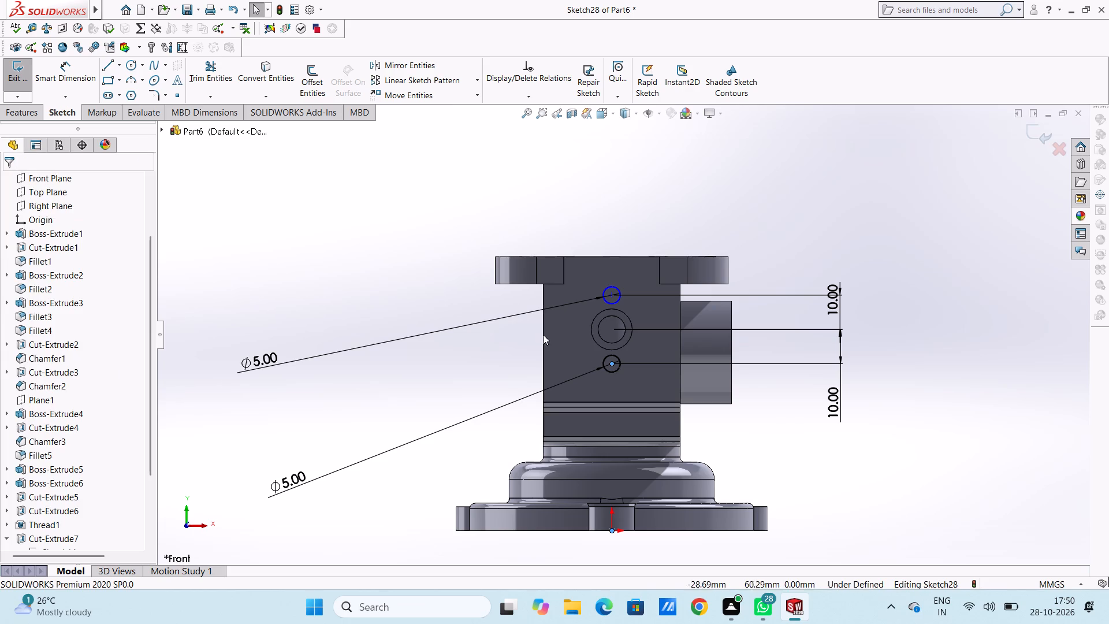
pyautogui.click(612, 532)
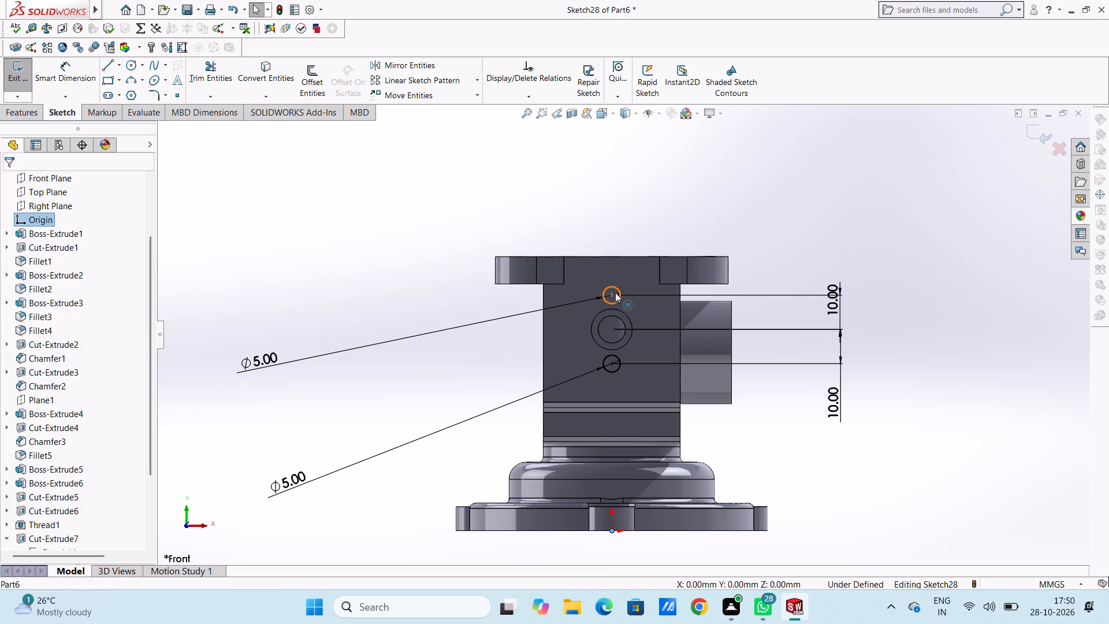
pyautogui.keyDown('ctrl'); pyautogui.click(613, 293); pyautogui.keyUp('ctrl')
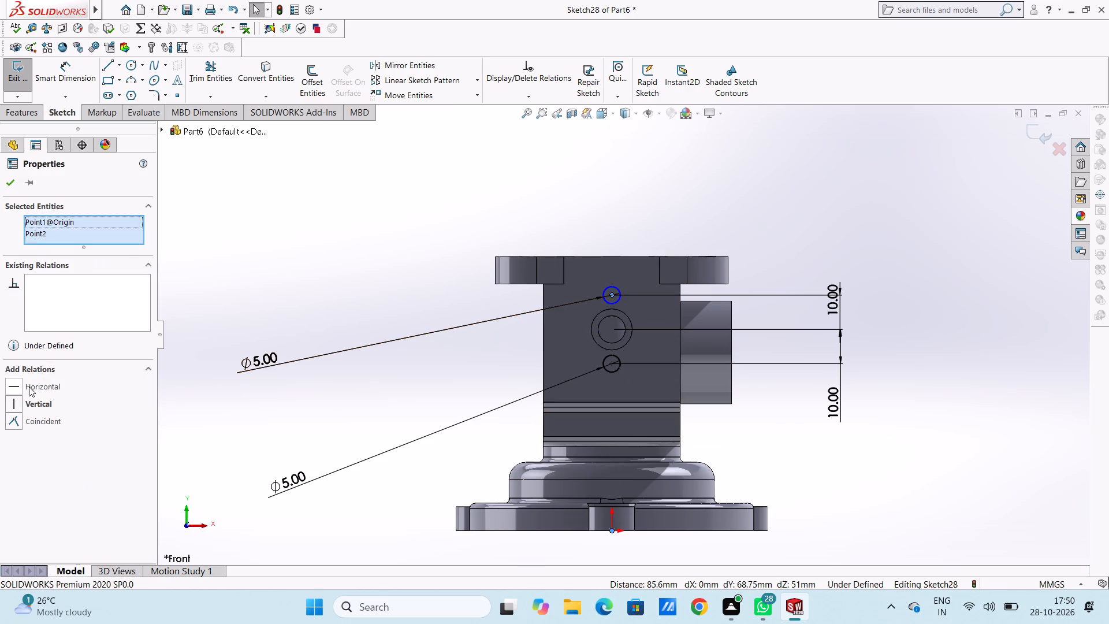
pyautogui.click(20, 397)
pyautogui.click(366, 224)
# Cut-extrude the two 5 mm circles into the block with a blind depth of 12 mm.
pyautogui.scroll(2, 580, 194)
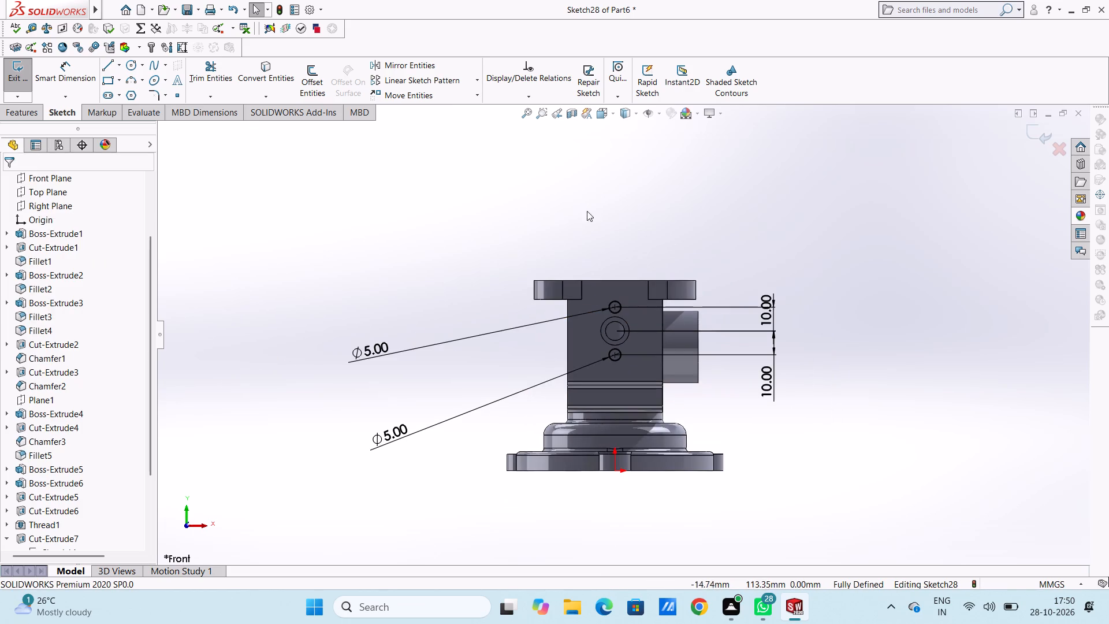
pyautogui.moveTo(613, 223); pyautogui.dragTo(531, 388, button='middle')
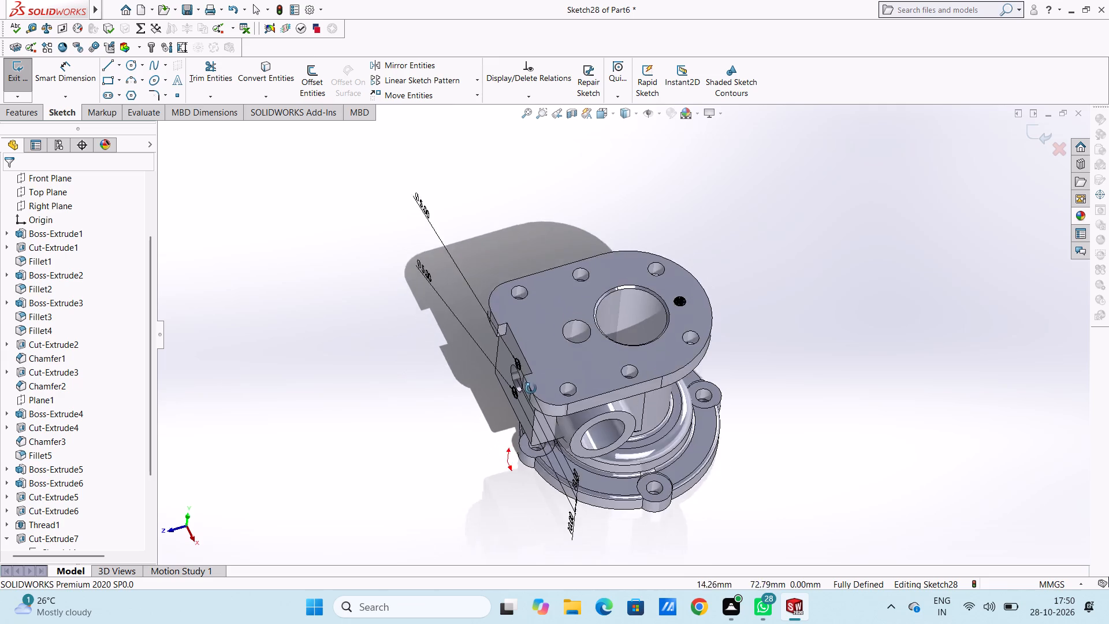
pyautogui.moveTo(531, 388); pyautogui.dragTo(520, 447, button='middle')
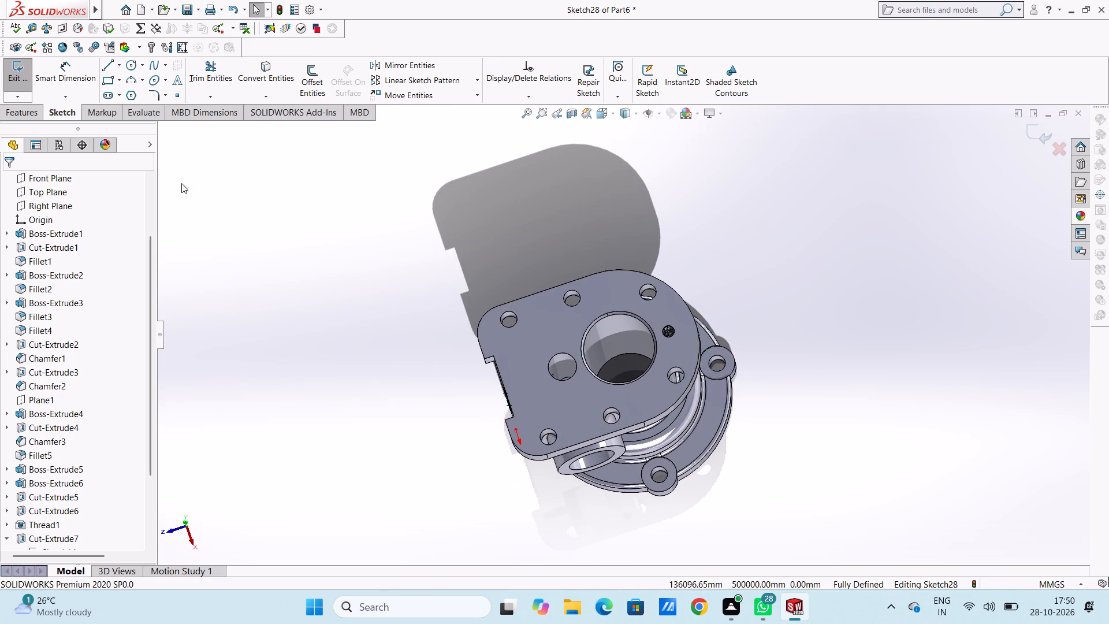
pyautogui.click(21, 117)
pyautogui.click(192, 73)
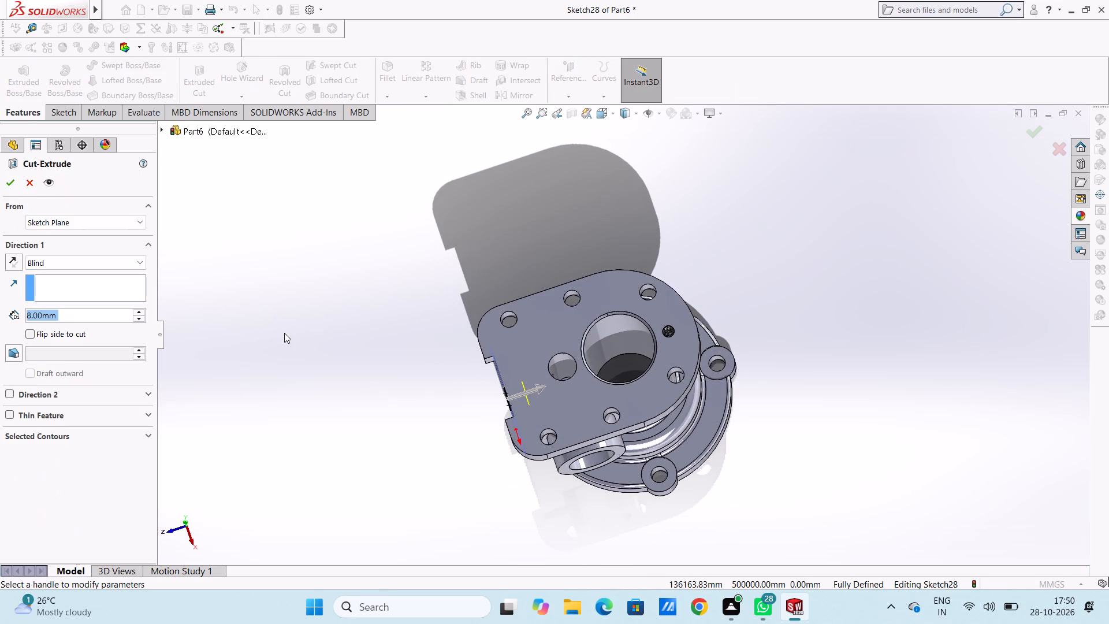
pyautogui.write('15')
pyautogui.press('Return')
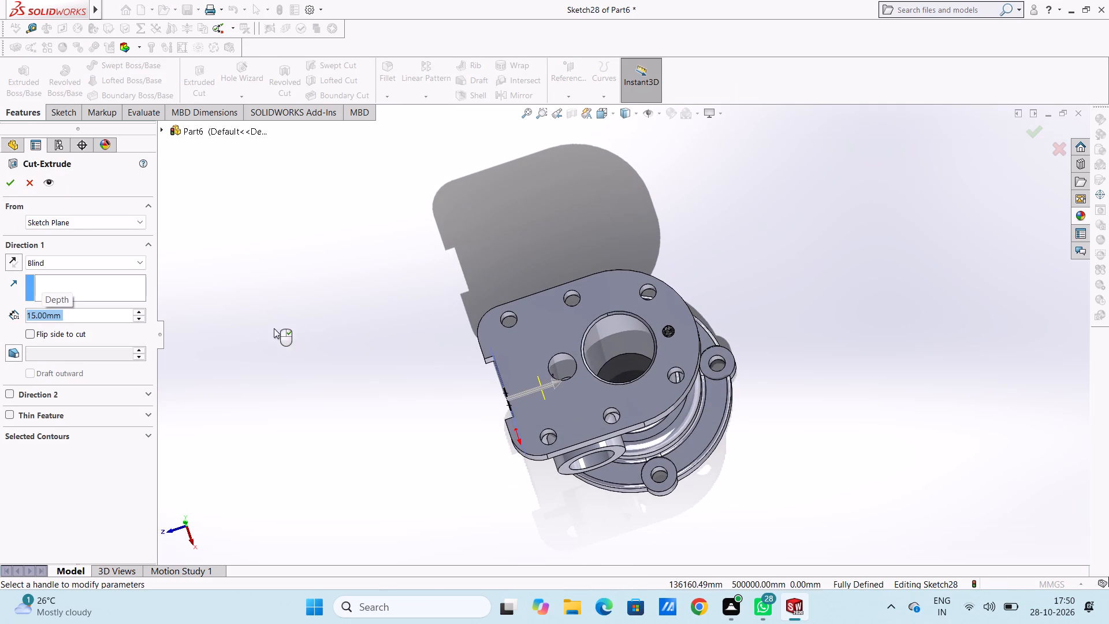
pyautogui.moveTo(326, 298); pyautogui.dragTo(332, 324, button='middle')
pyautogui.doubleClick(117, 314)
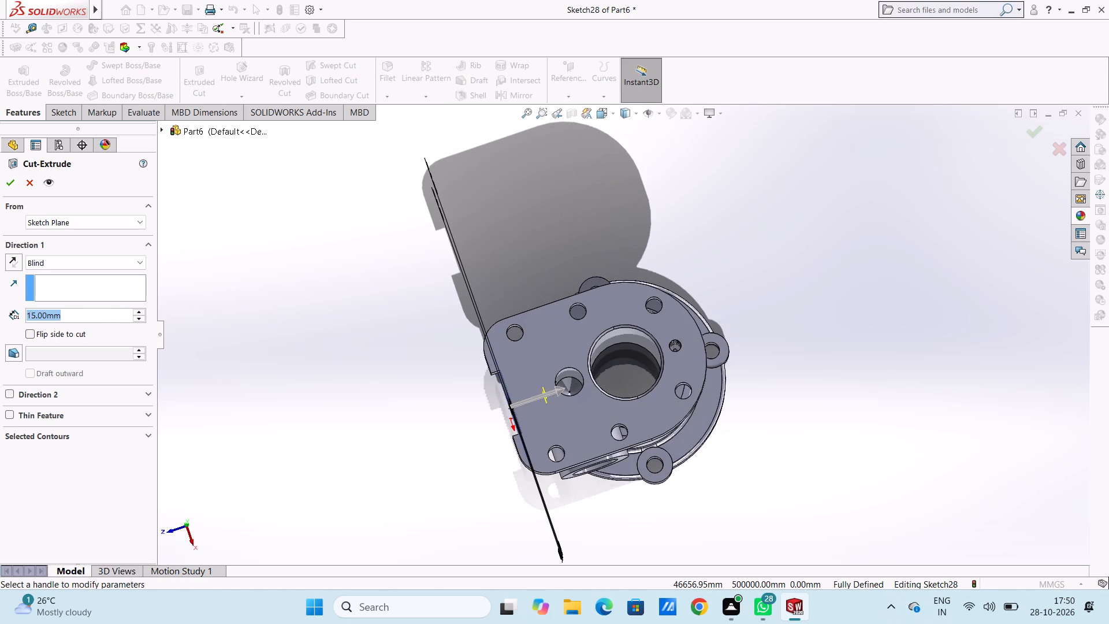
pyautogui.write('12')
pyautogui.press('Return')
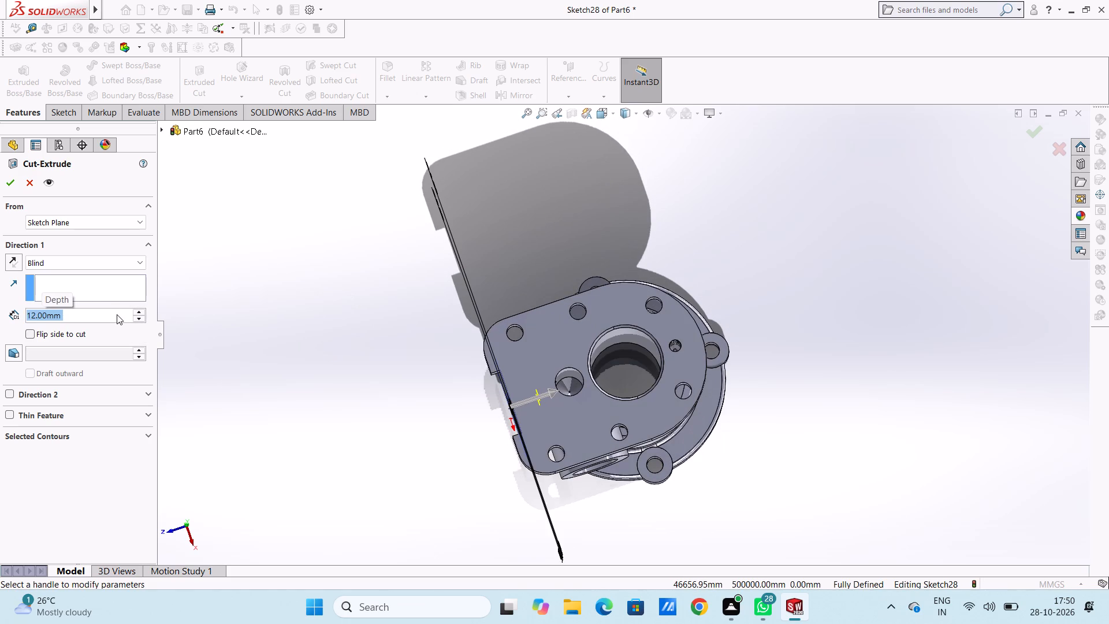
pyautogui.click(12, 184)
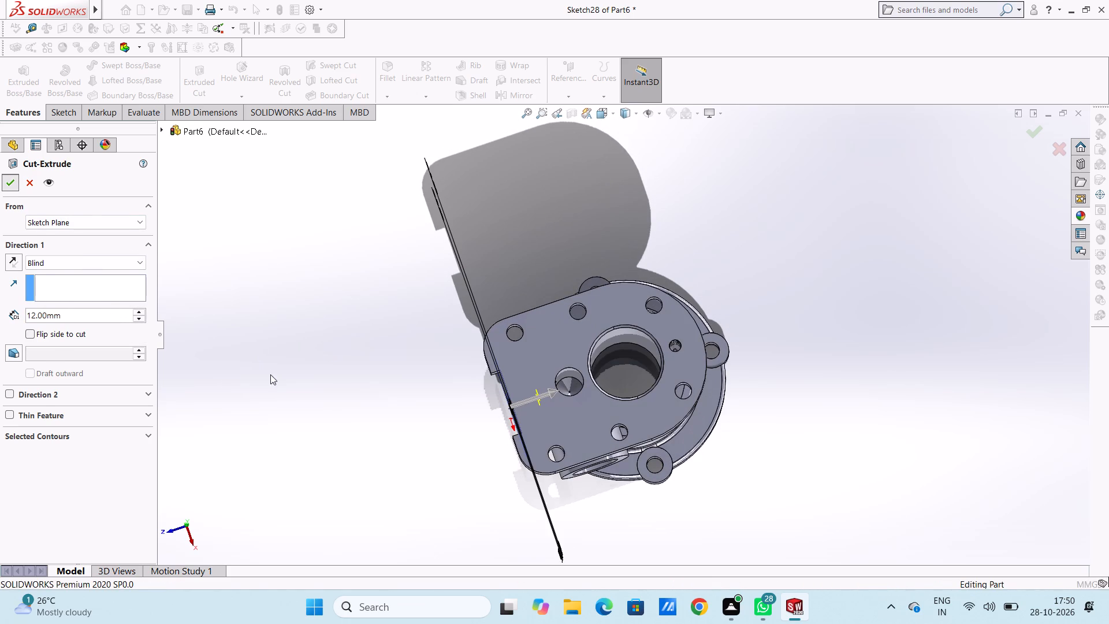
pyautogui.click(281, 391)
# Start another extruded cut reusing the two-circle sketch, beginning from the flat bottom face of the upper 5 mm hole.
pyautogui.moveTo(335, 424); pyautogui.dragTo(367, 294, button='middle')
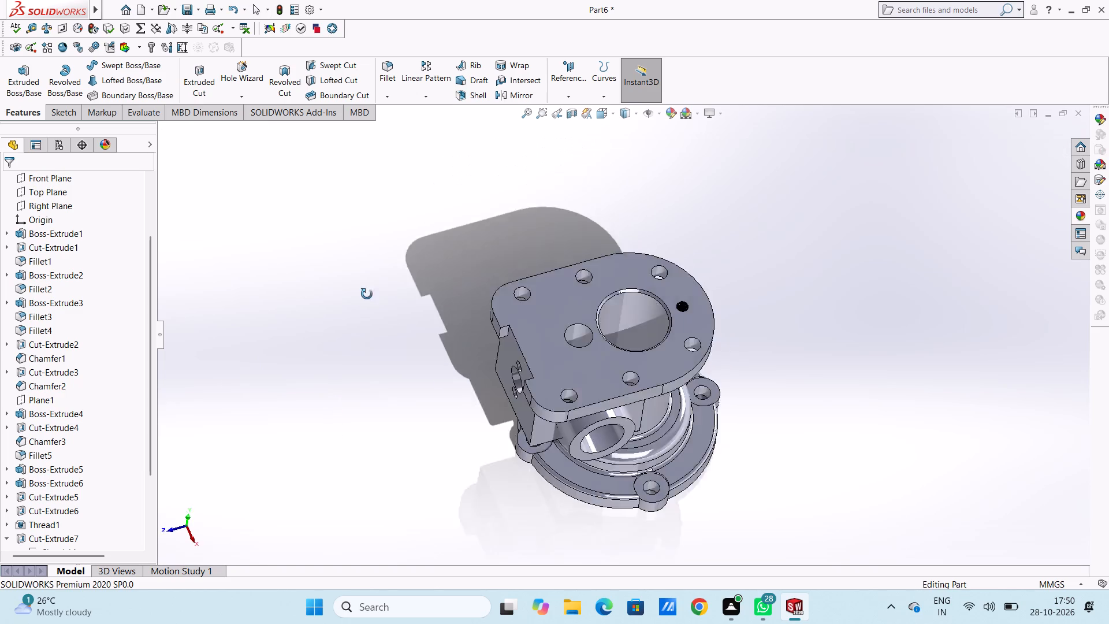
pyautogui.moveTo(367, 294); pyautogui.dragTo(404, 268, button='middle')
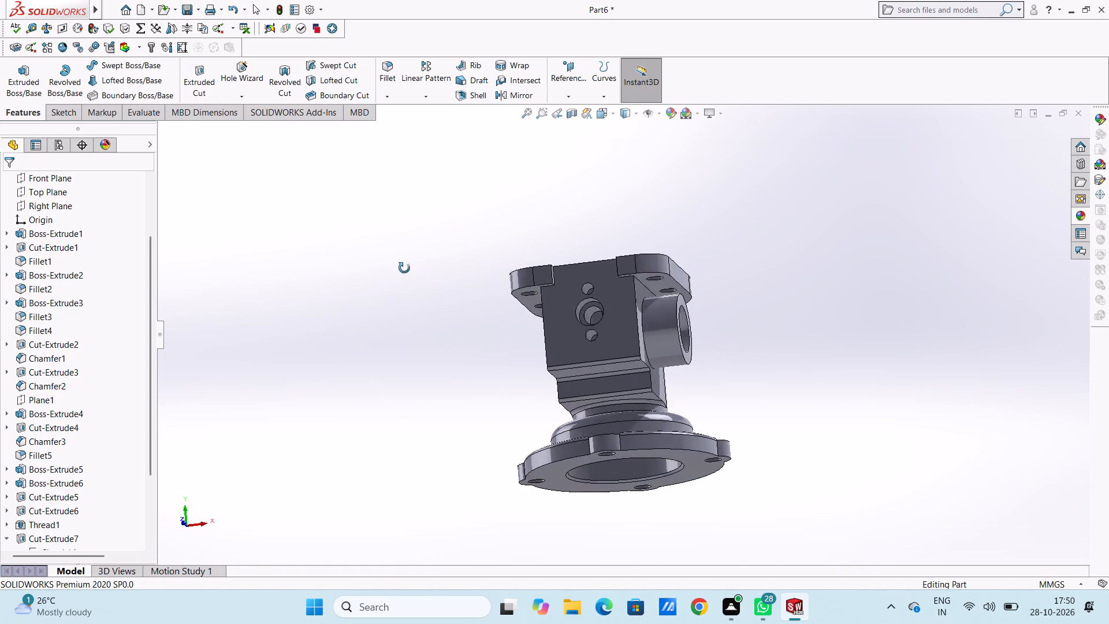
pyautogui.moveTo(404, 268); pyautogui.dragTo(385, 298, button='middle')
pyautogui.scroll(-2, 168, 480)
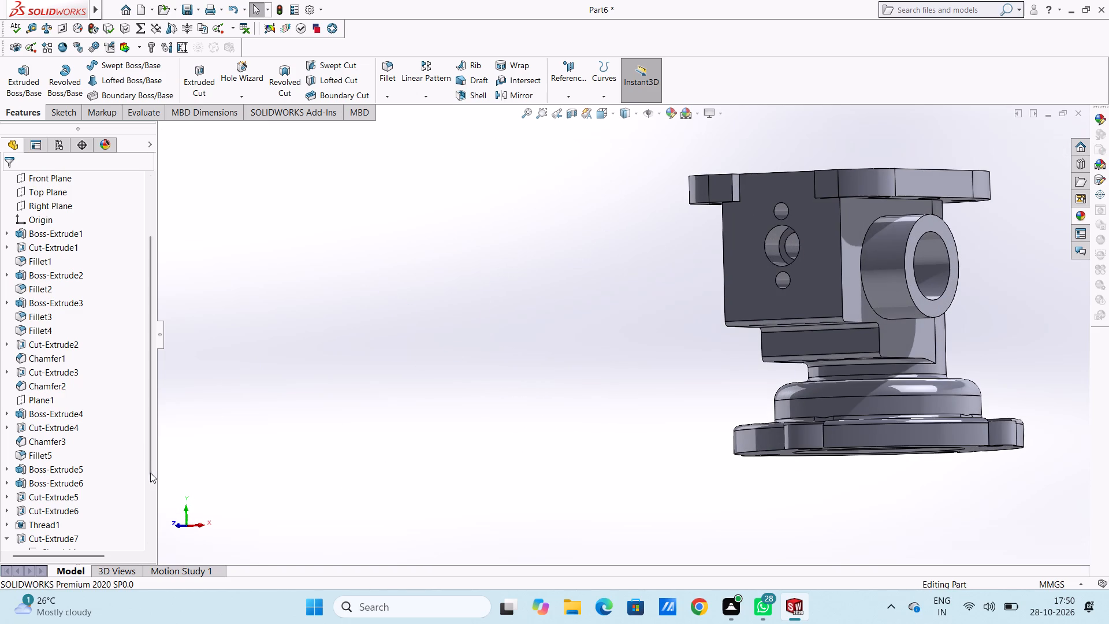
pyautogui.scroll(-4, 148, 470)
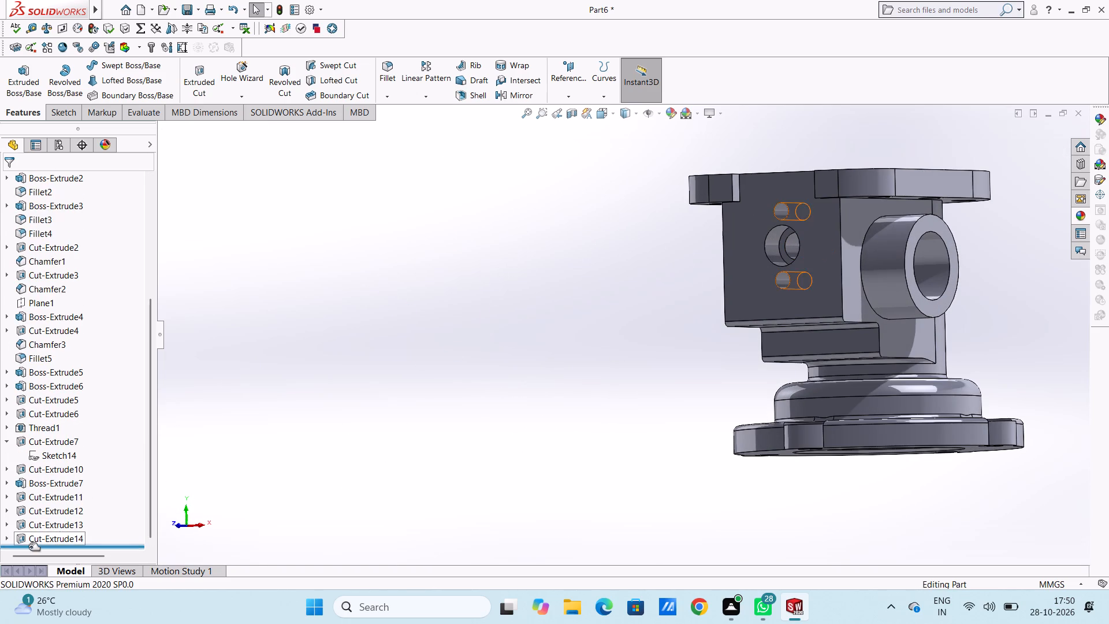
pyautogui.click(3, 542)
pyautogui.click(6, 536)
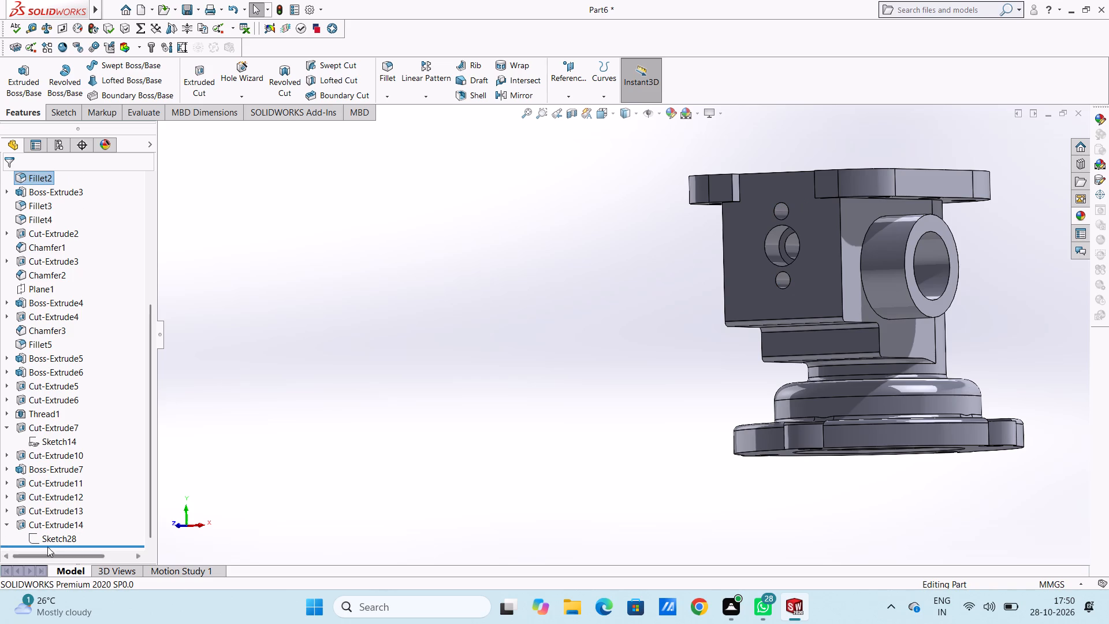
pyautogui.click(54, 538)
pyautogui.scroll(-1, 518, 302)
pyautogui.moveTo(518, 302); pyautogui.dragTo(512, 344, button='middle')
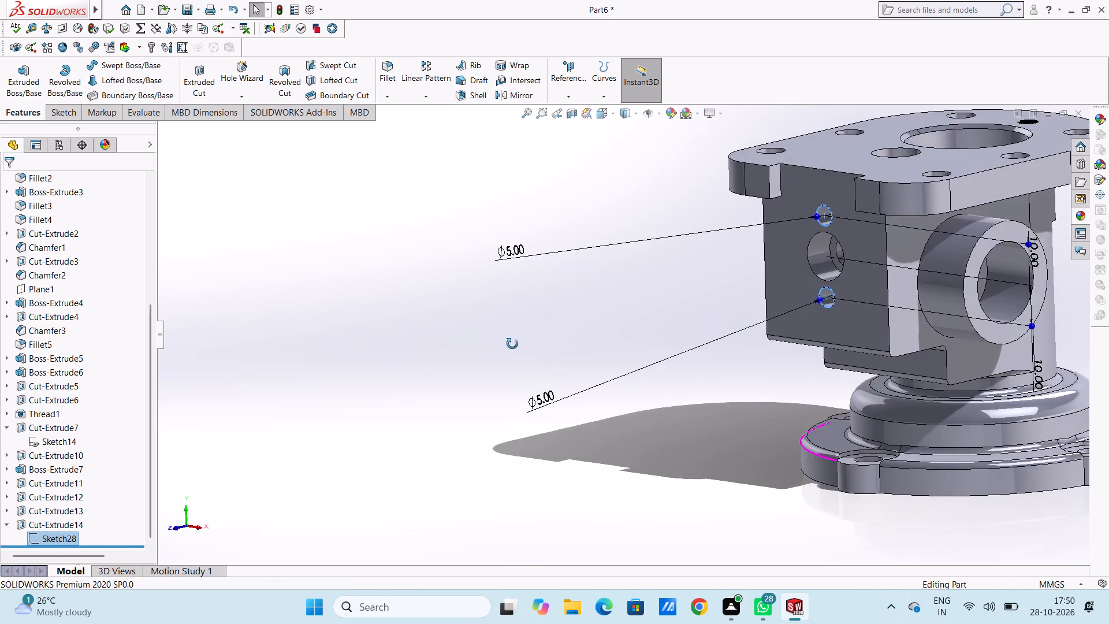
pyautogui.moveTo(512, 344); pyautogui.dragTo(516, 346, button='middle')
pyautogui.click(203, 72)
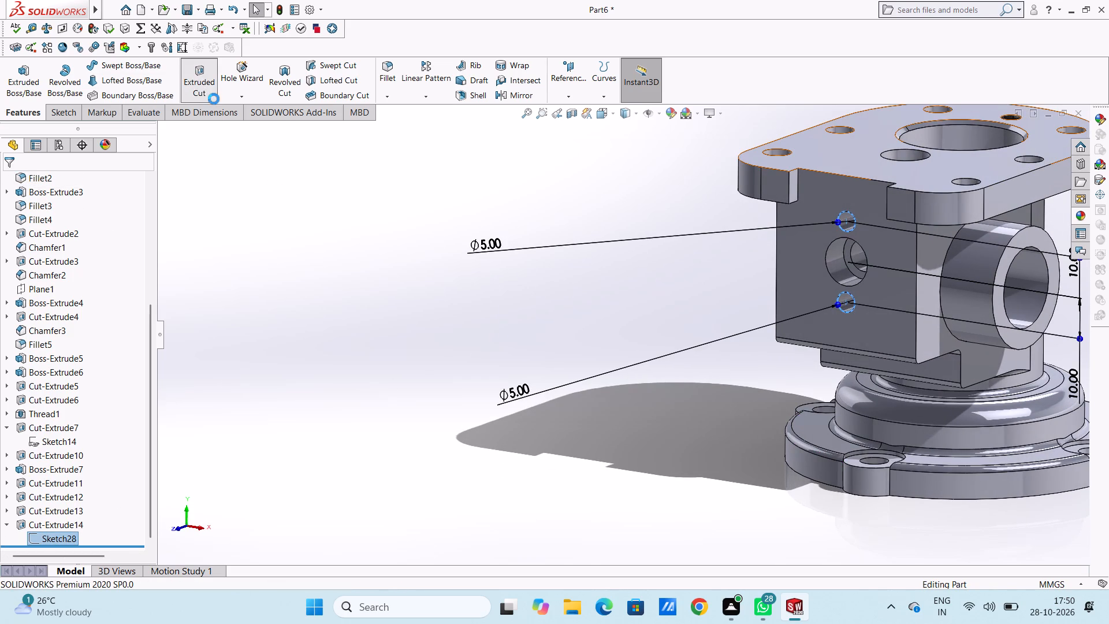
pyautogui.click(92, 224)
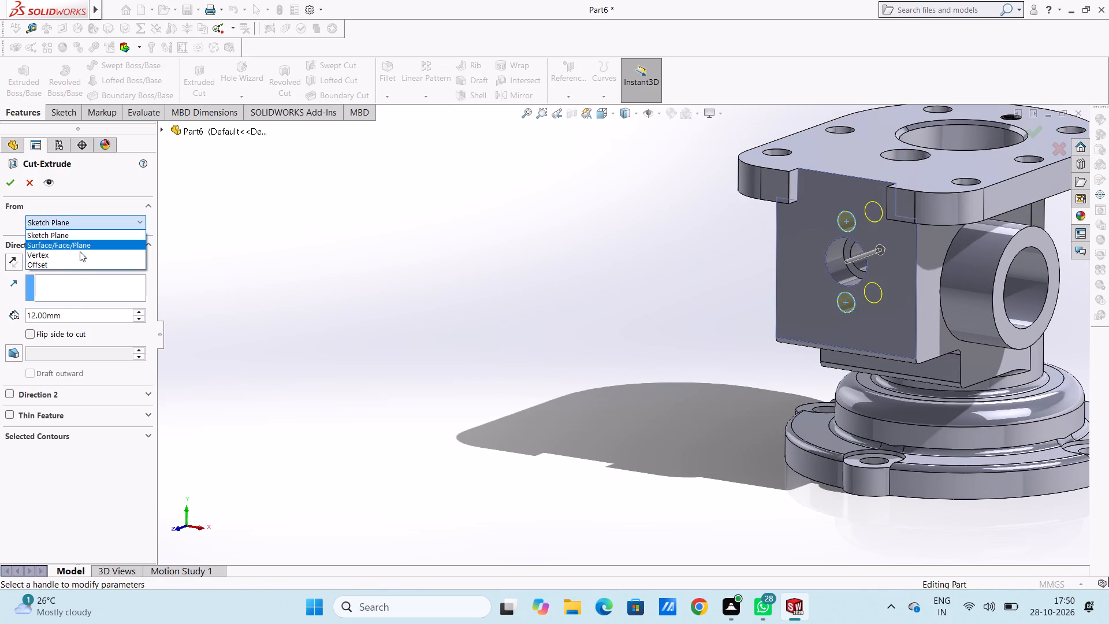
pyautogui.click(79, 247)
pyautogui.scroll(-5, 883, 231)
pyautogui.moveTo(849, 235); pyautogui.dragTo(878, 225, button='middle')
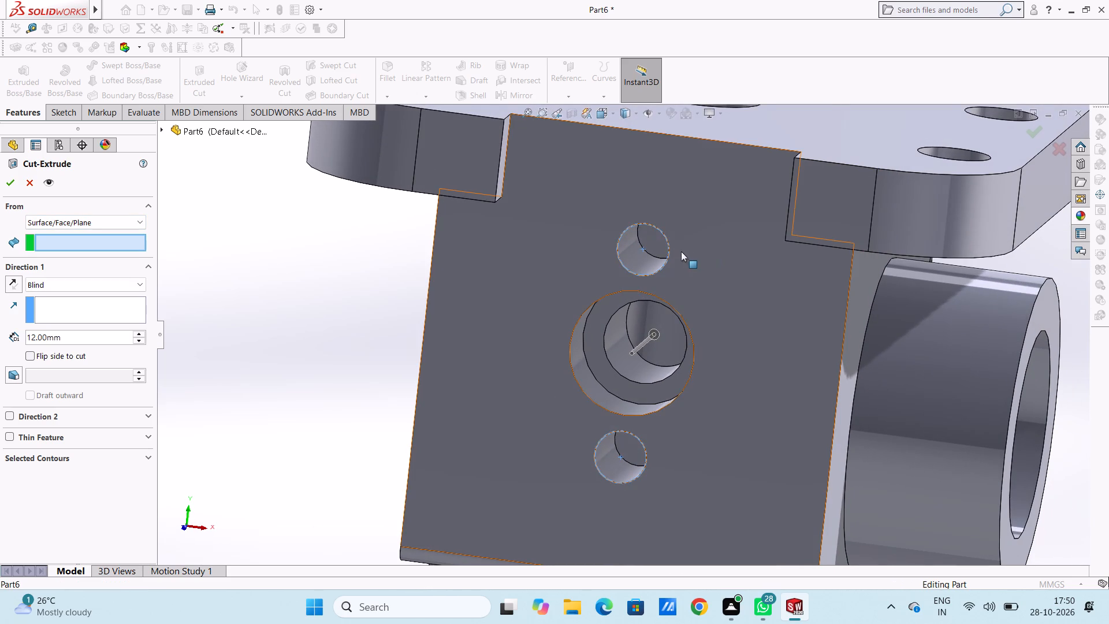
pyautogui.click(648, 242)
# Enable draft on the two-circle cut and set its blind depth to 5 mm.
pyautogui.scroll(5, 369, 384)
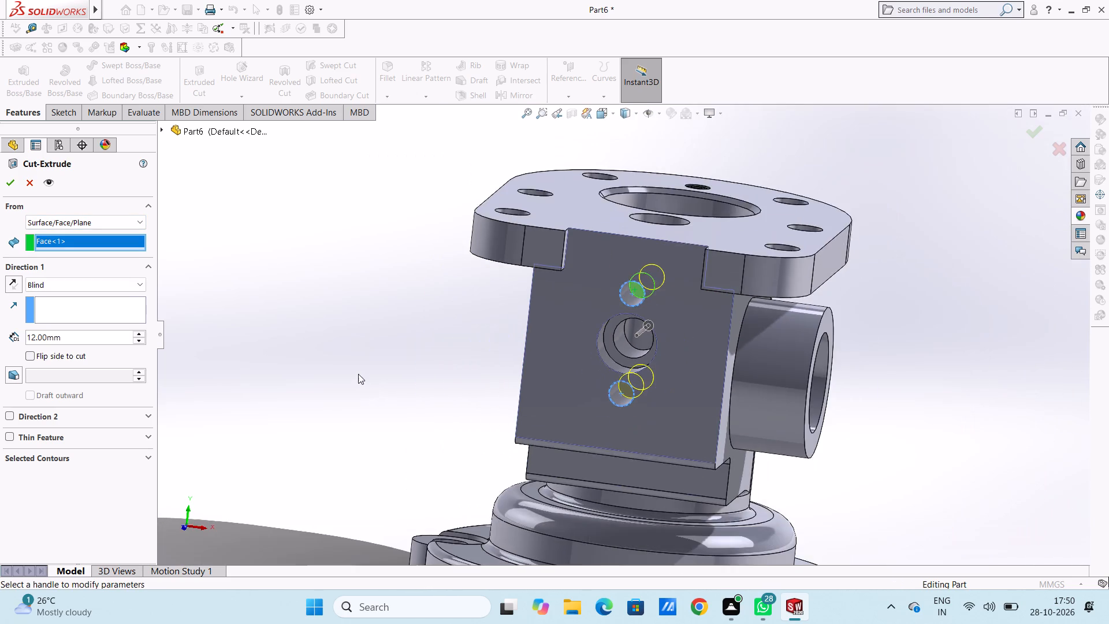
pyautogui.moveTo(369, 433); pyautogui.dragTo(265, 469, button='middle')
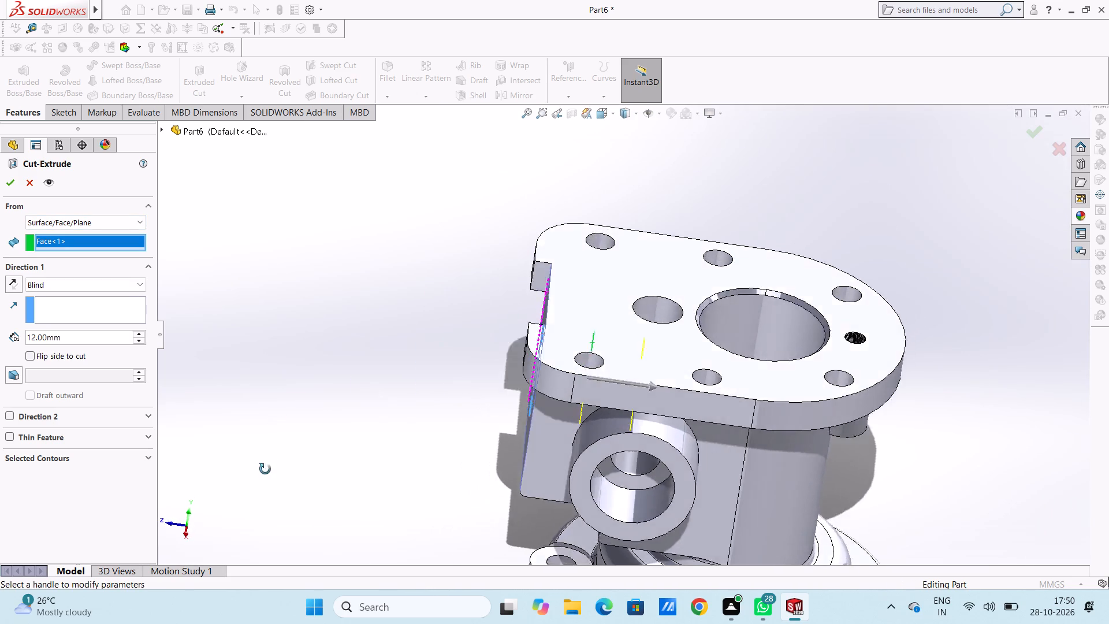
pyautogui.moveTo(265, 469); pyautogui.dragTo(258, 617, button='middle')
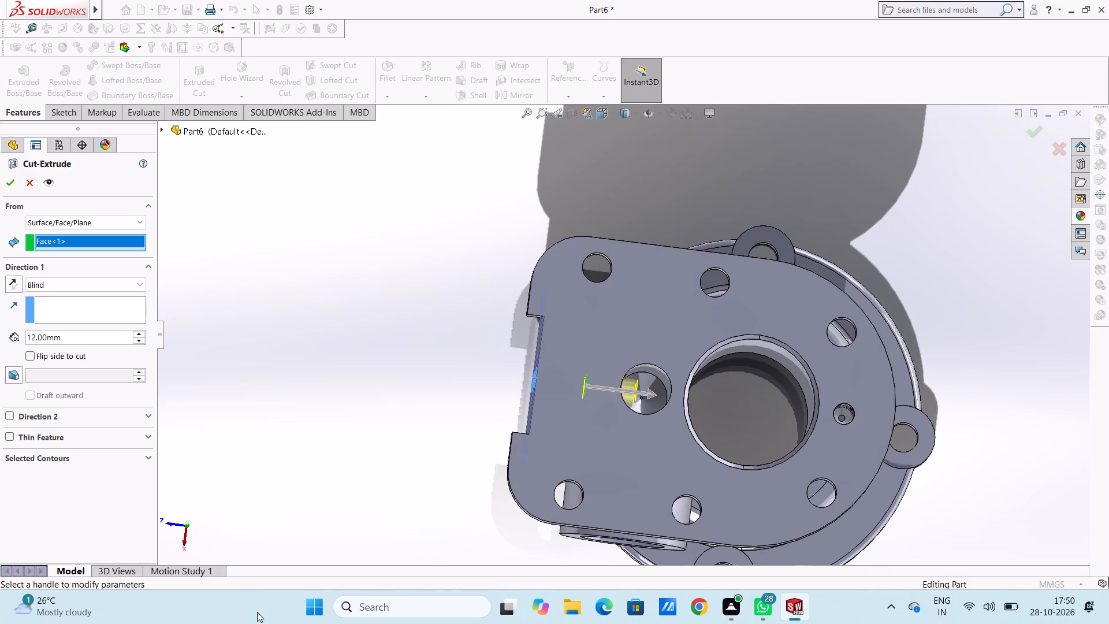
pyautogui.click(14, 373)
pyautogui.doubleClick(85, 340)
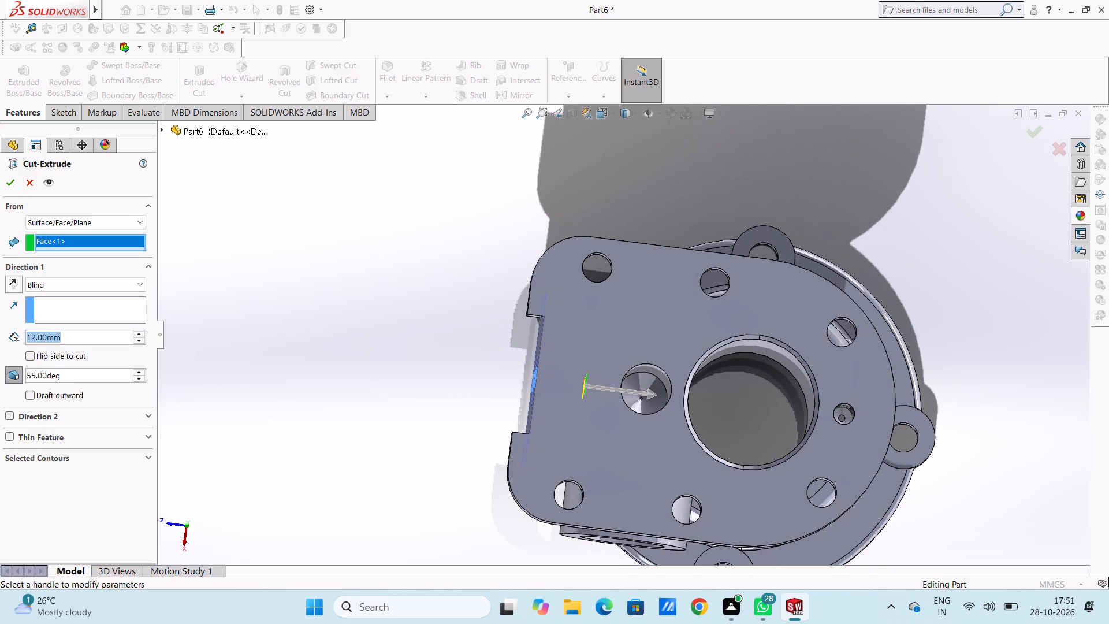
pyautogui.press('5')
pyautogui.press('Return')
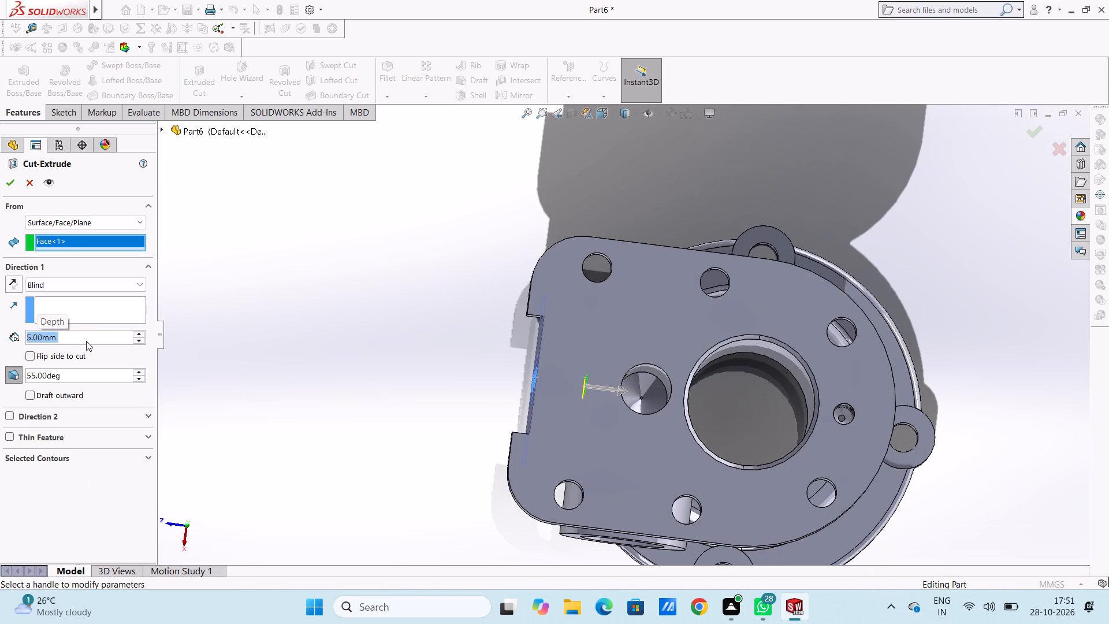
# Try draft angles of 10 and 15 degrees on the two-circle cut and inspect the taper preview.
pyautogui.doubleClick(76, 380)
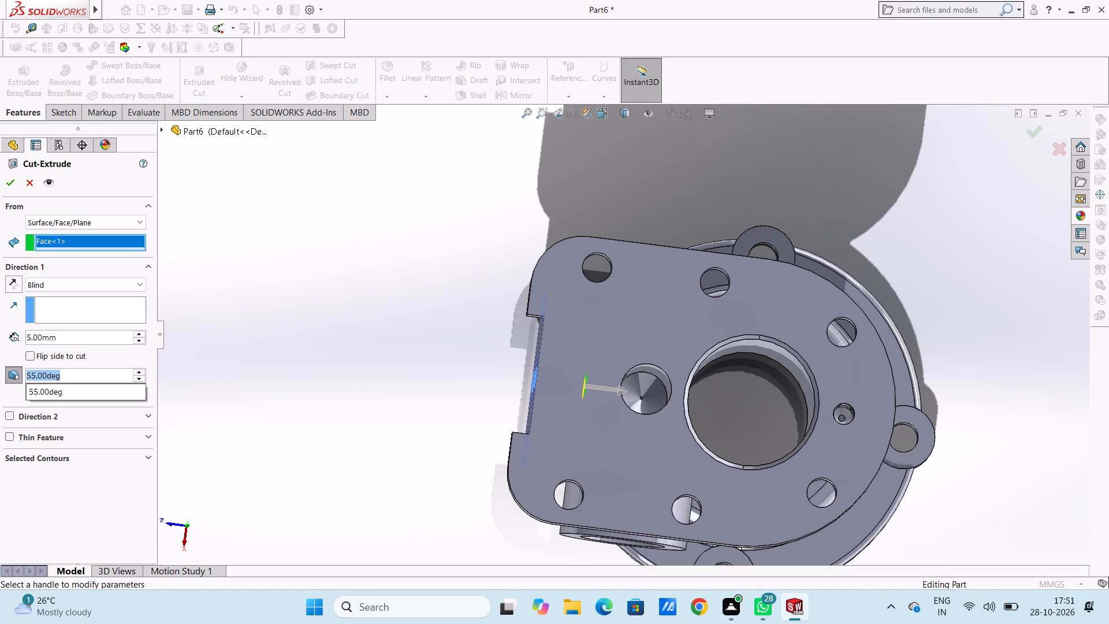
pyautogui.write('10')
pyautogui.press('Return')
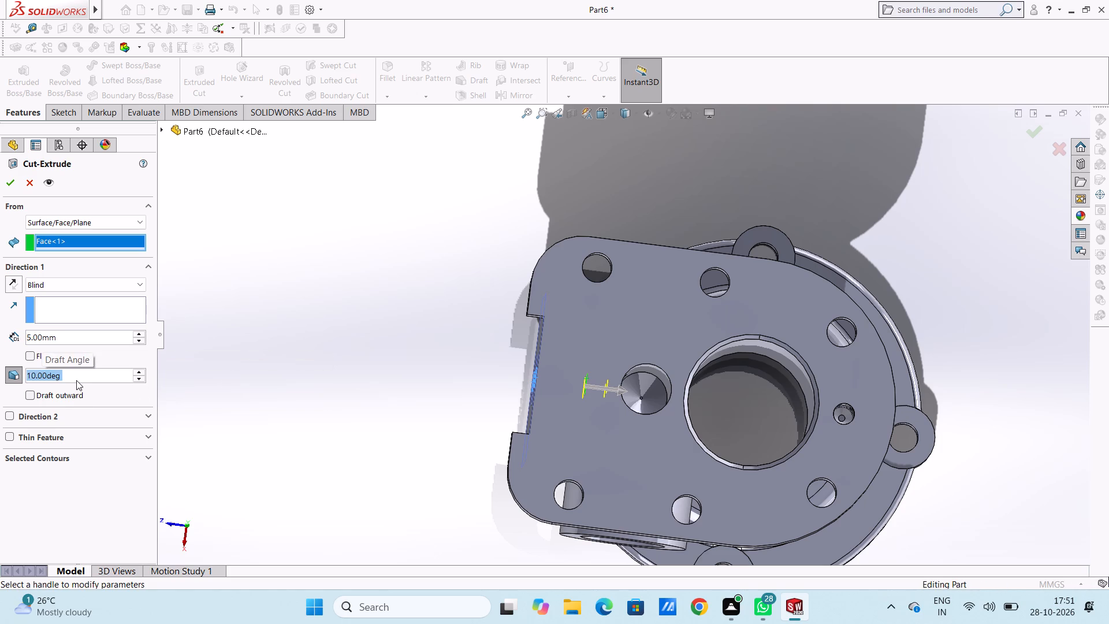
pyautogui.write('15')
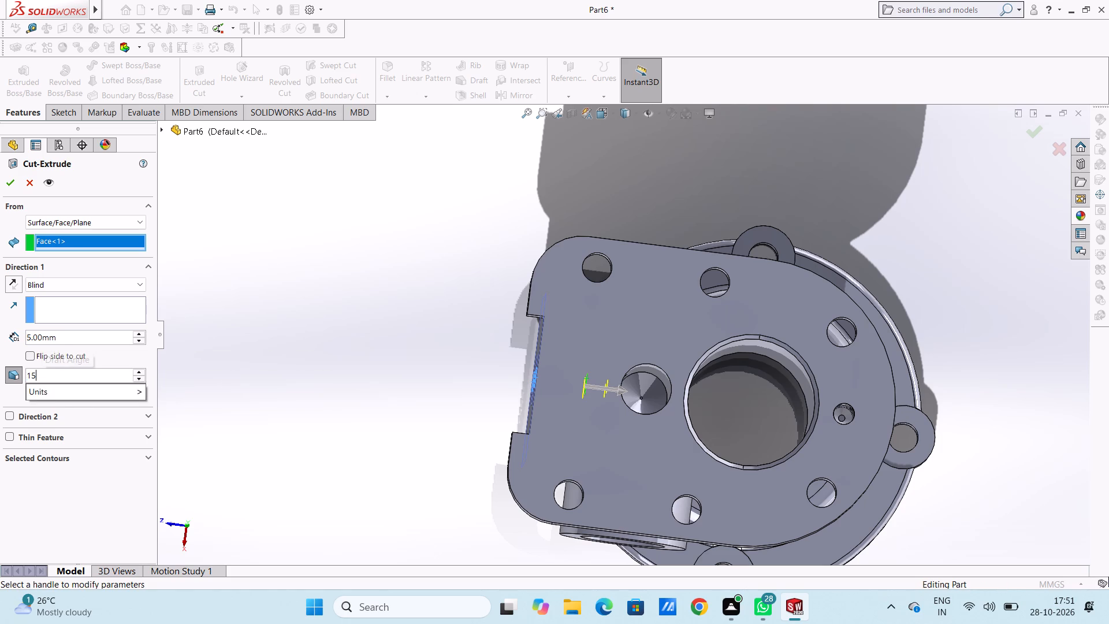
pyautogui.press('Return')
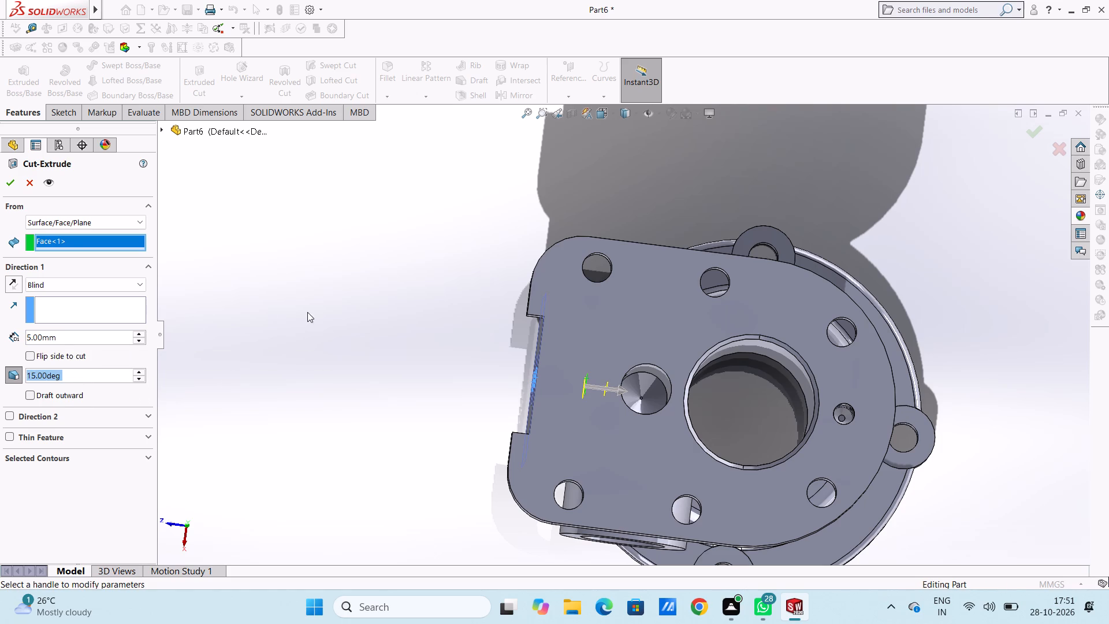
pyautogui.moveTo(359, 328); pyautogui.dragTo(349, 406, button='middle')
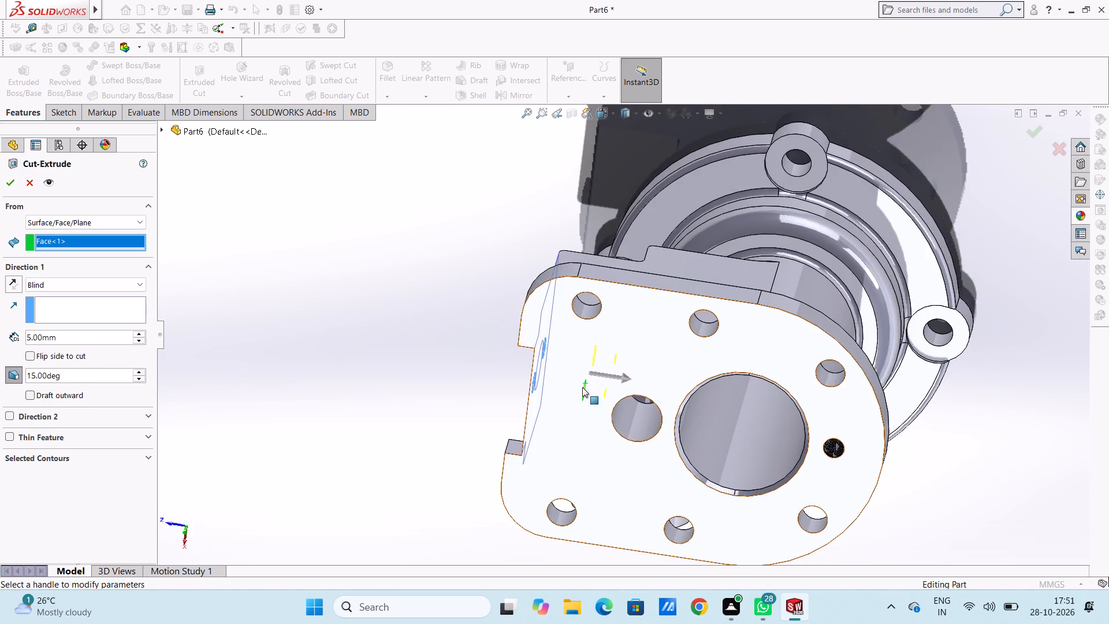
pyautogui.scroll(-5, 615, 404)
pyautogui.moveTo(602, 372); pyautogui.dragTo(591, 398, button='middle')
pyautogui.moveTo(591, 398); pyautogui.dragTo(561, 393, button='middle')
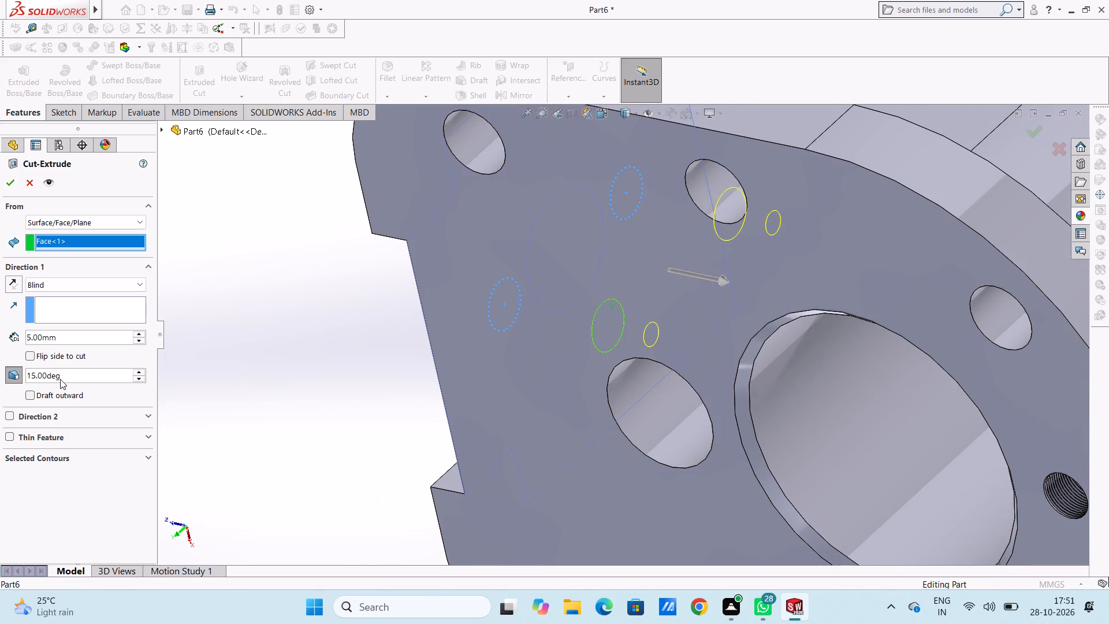
# Set the draft angle to 26 degrees and complete the tapered cut at the ends of both 5 mm holes.
pyautogui.click(84, 371)
pyautogui.click(84, 371)
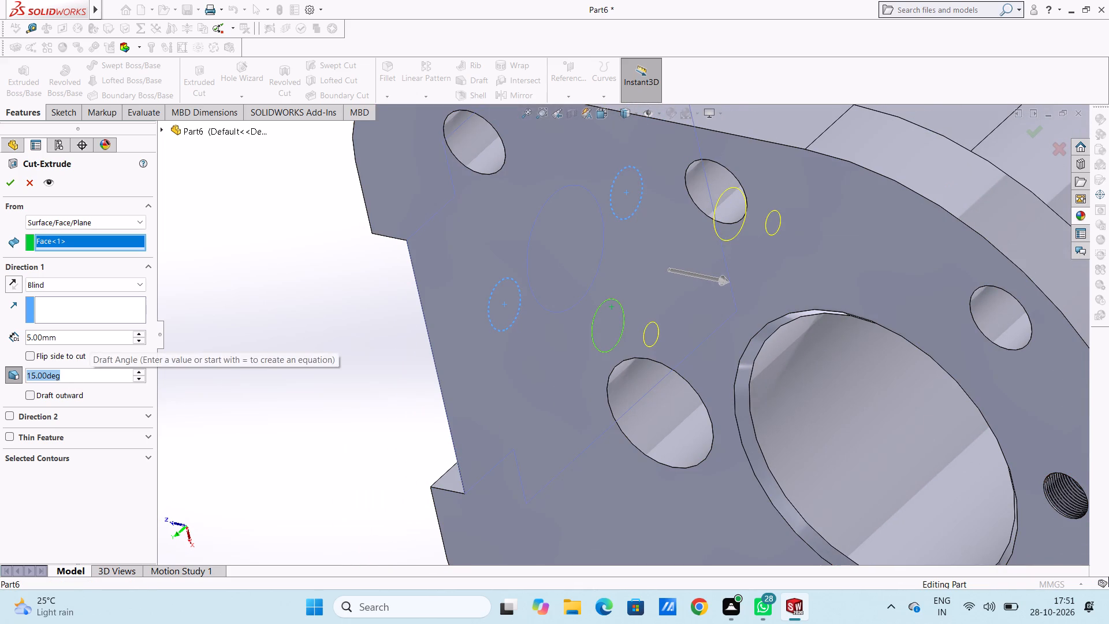
pyautogui.write('25')
pyautogui.press('Return')
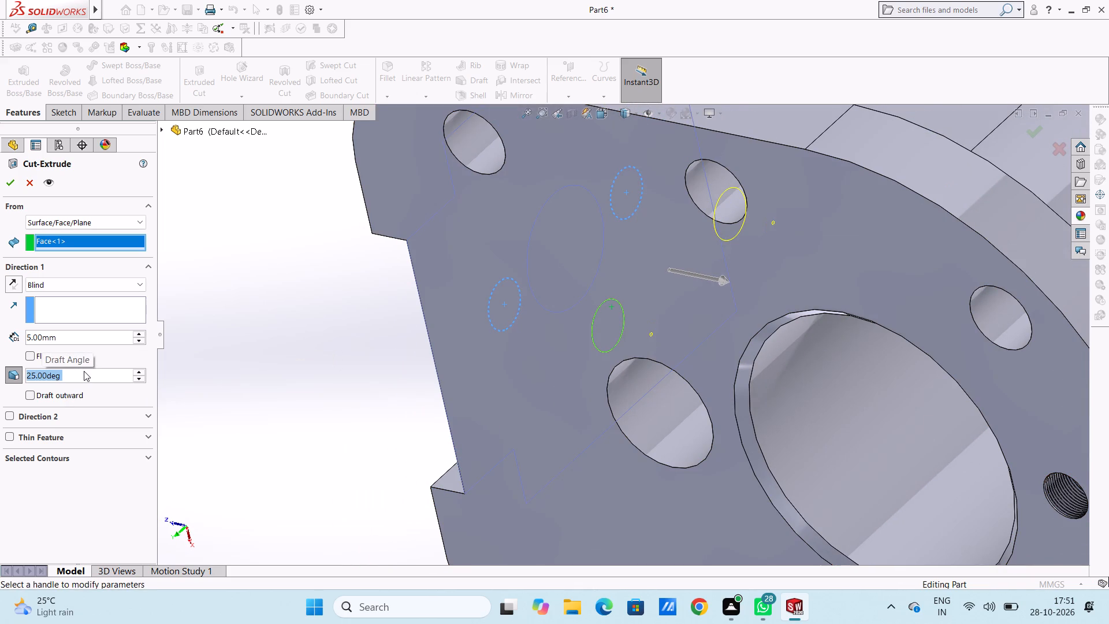
pyautogui.write('26')
pyautogui.press('Return')
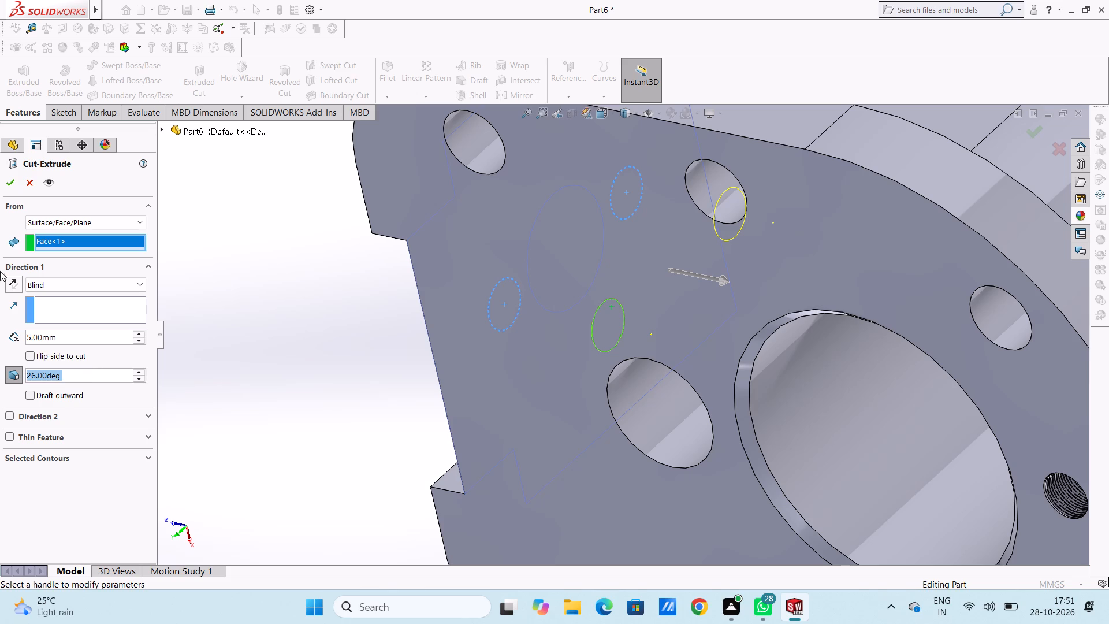
pyautogui.click(9, 187)
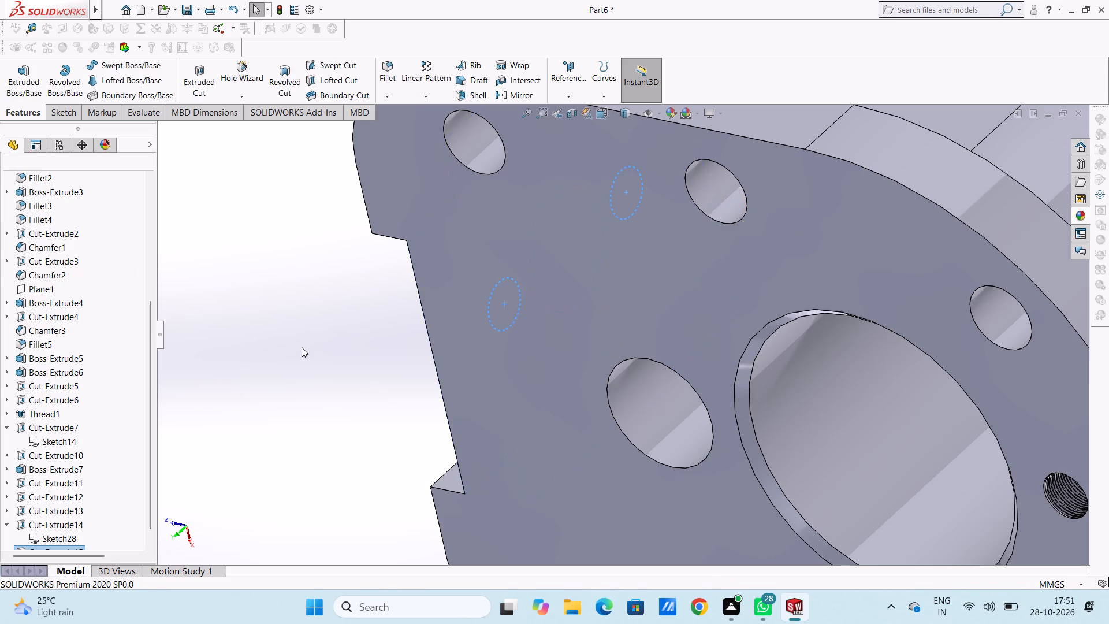
# Examine the housing and the two small holes above and below the stepped hole on the block's front face.
pyautogui.scroll(4, 302, 347)
pyautogui.moveTo(343, 395); pyautogui.dragTo(398, 289, button='middle')
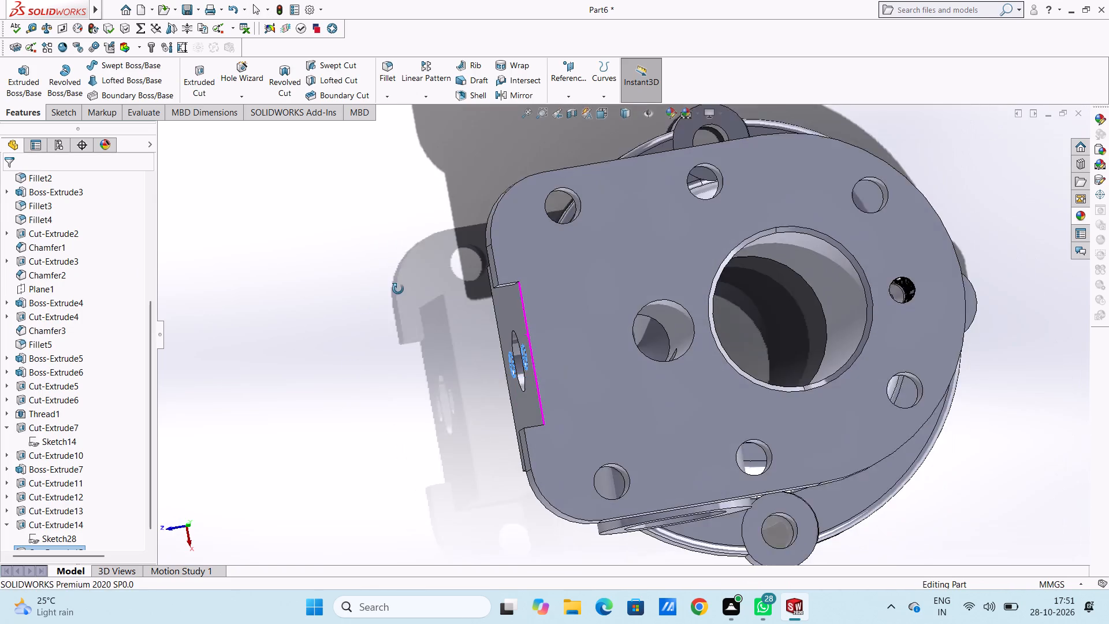
pyautogui.moveTo(398, 289); pyautogui.dragTo(399, 289, button='middle')
pyautogui.click(374, 322)
pyautogui.moveTo(384, 369); pyautogui.dragTo(382, 218, button='middle')
pyautogui.scroll(3, 398, 272)
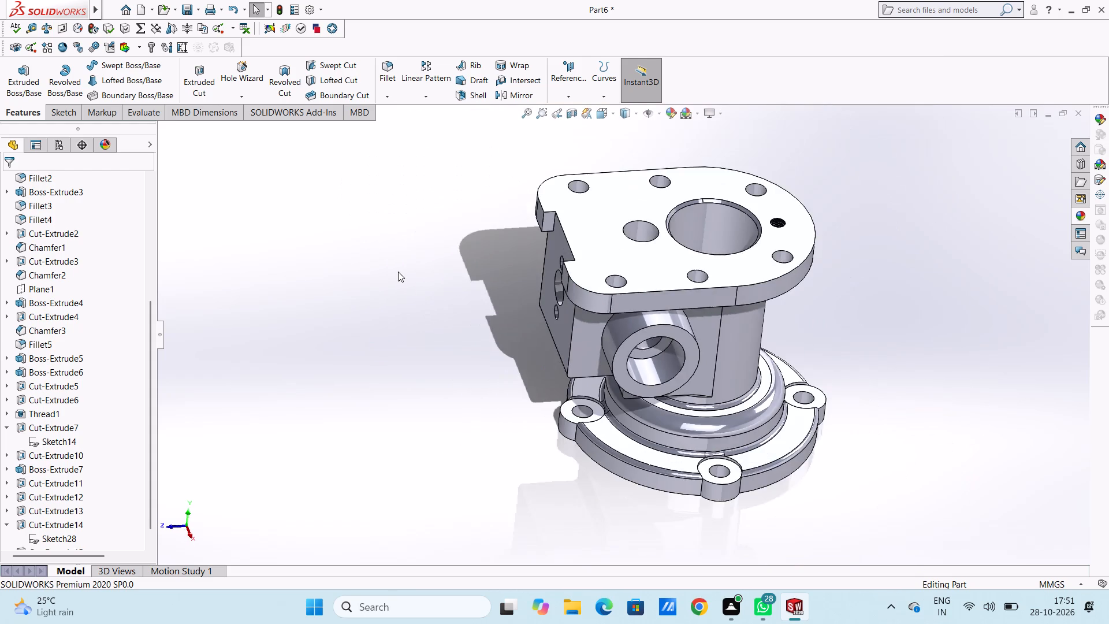
pyautogui.moveTo(407, 290); pyautogui.dragTo(501, 277, button='middle')
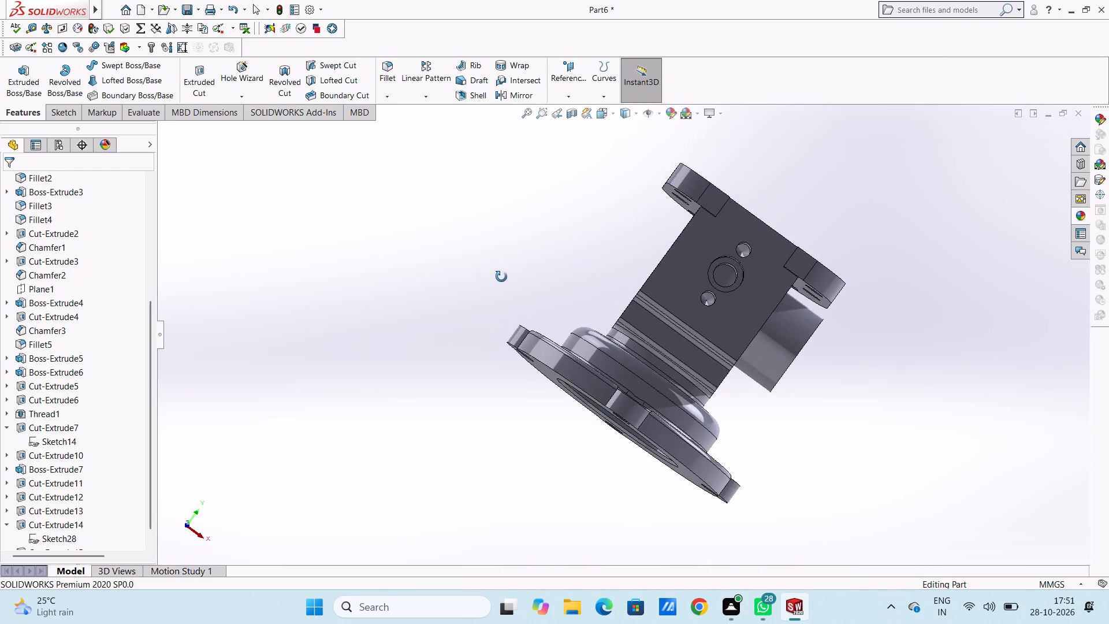
pyautogui.moveTo(501, 277); pyautogui.dragTo(448, 273, button='middle')
pyautogui.scroll(-7, 647, 283)
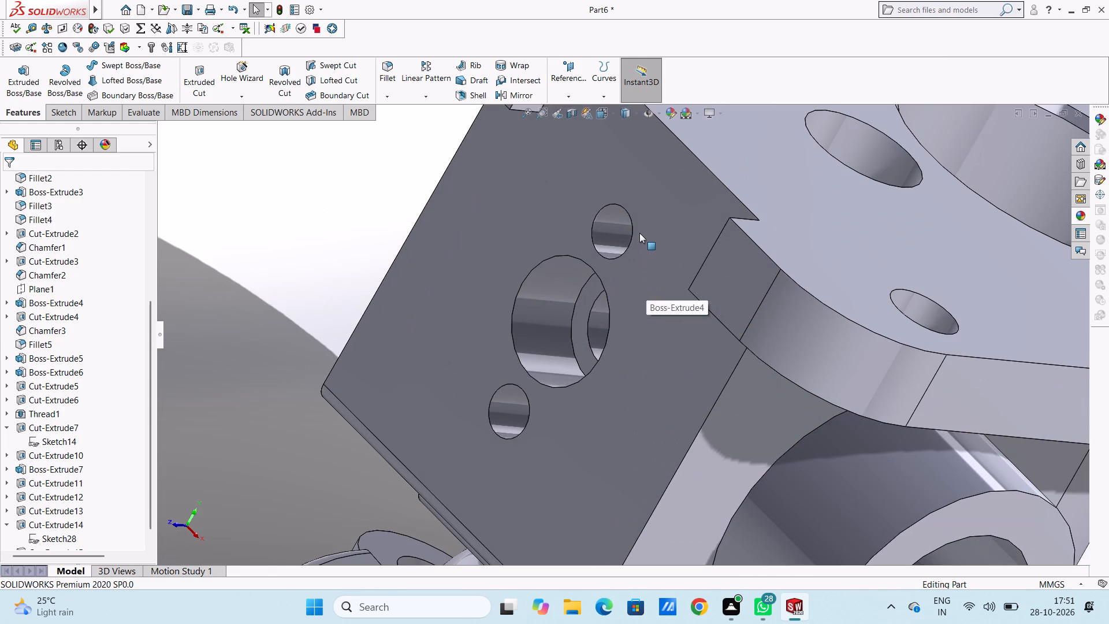
pyautogui.scroll(2, 620, 273)
pyautogui.scroll(-1, 608, 379)
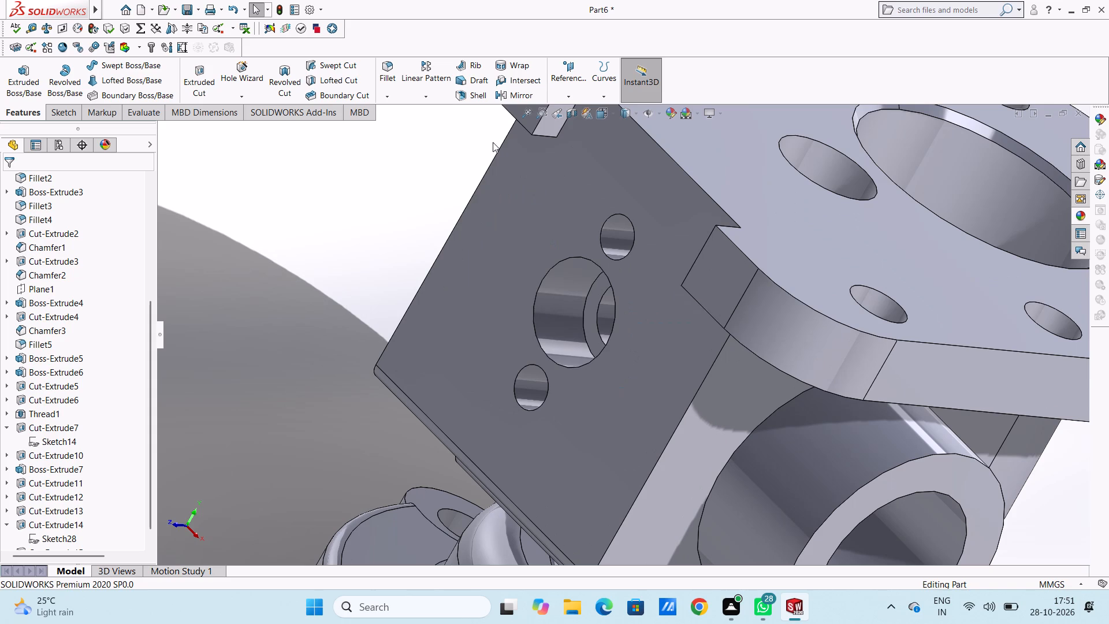
# Start a Thread at the upper 5 mm hole's front edge and set its blind depth to 12 mm.
pyautogui.click(238, 100)
pyautogui.click(250, 141)
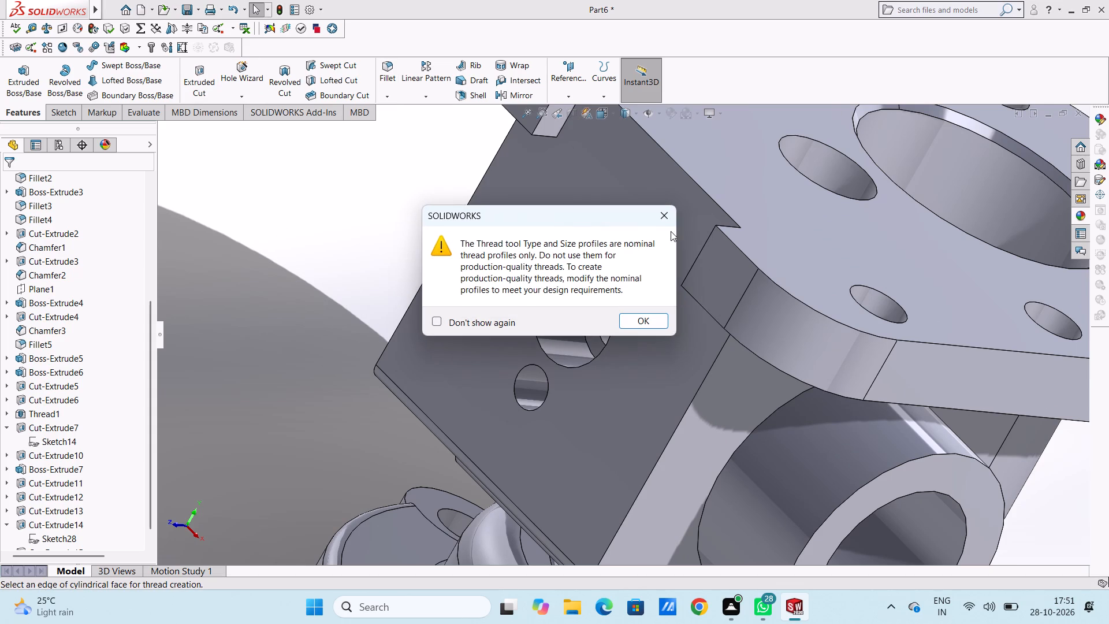
pyautogui.click(669, 219)
pyautogui.click(609, 235)
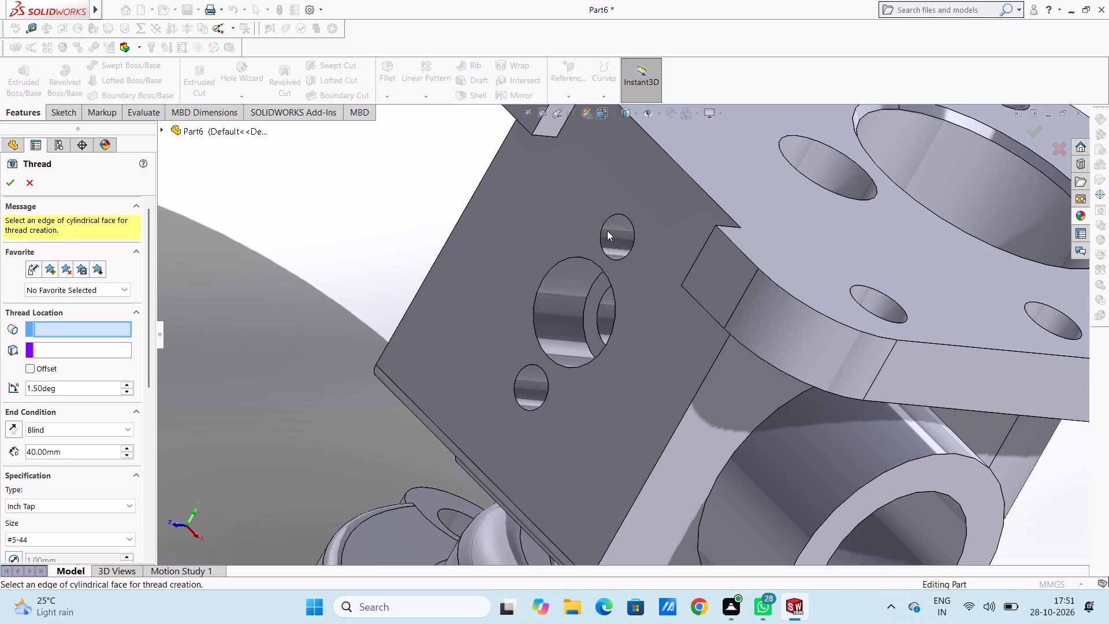
pyautogui.click(602, 227)
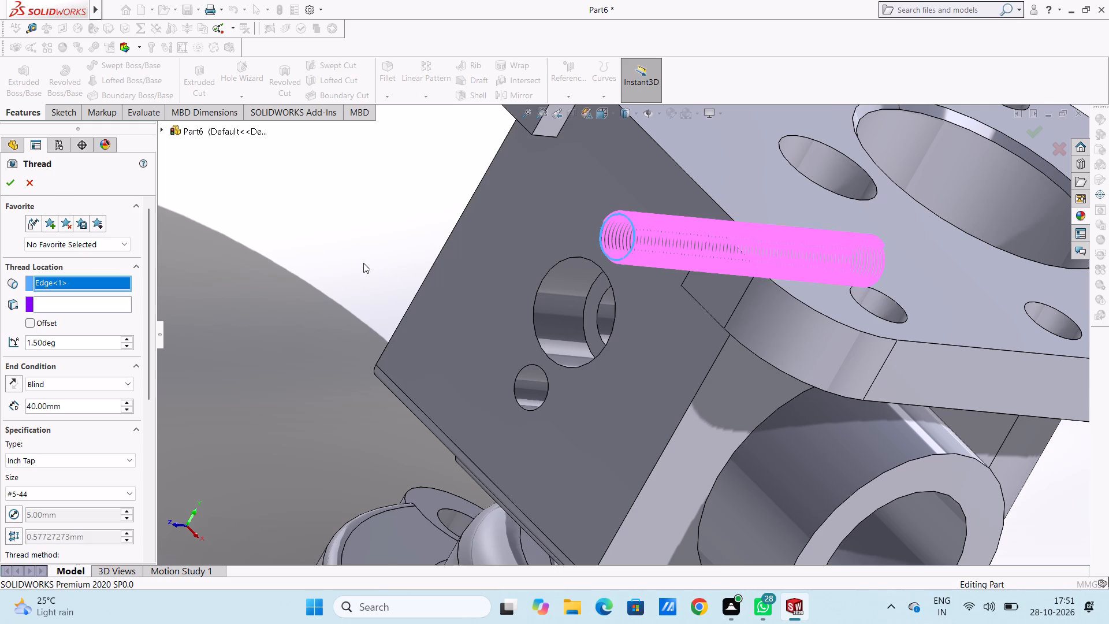
pyautogui.scroll(2, 363, 263)
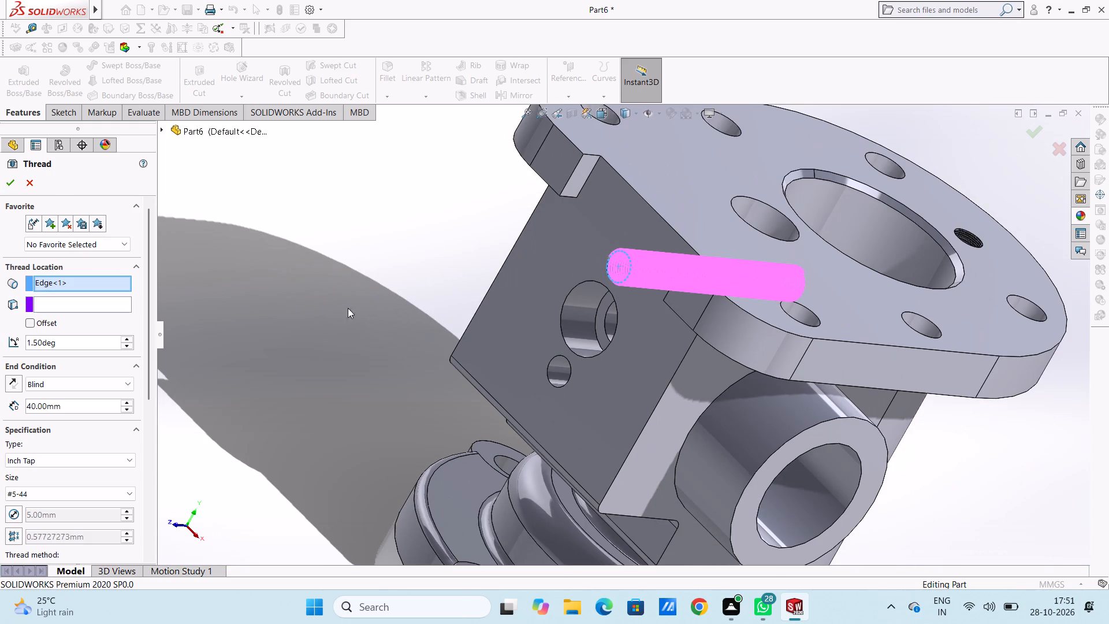
pyautogui.click(87, 385)
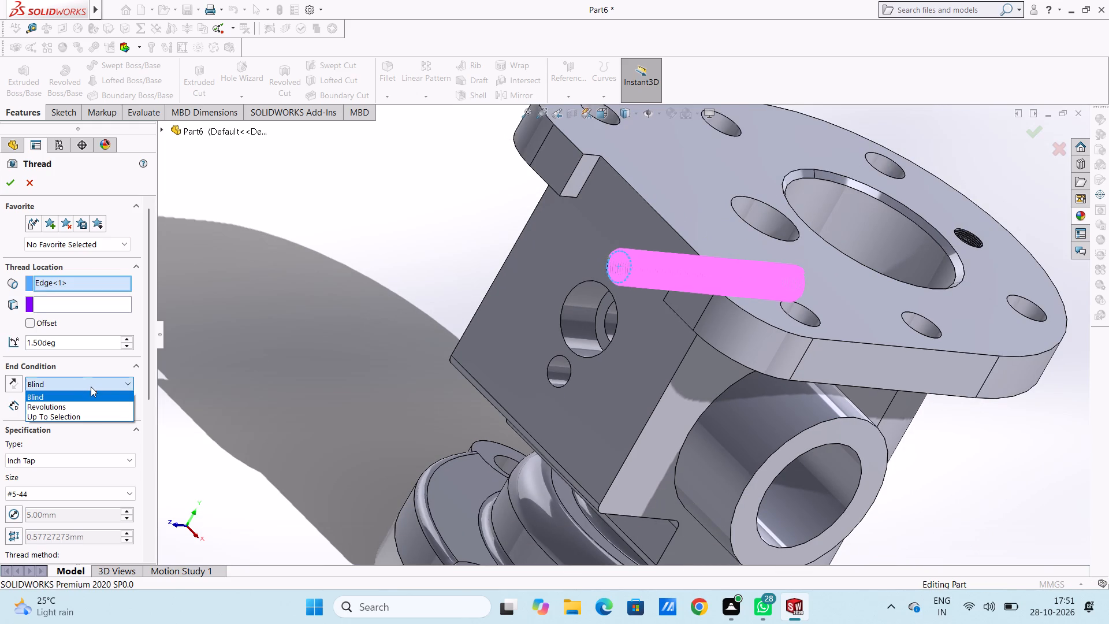
pyautogui.click(254, 388)
pyautogui.doubleClick(83, 407)
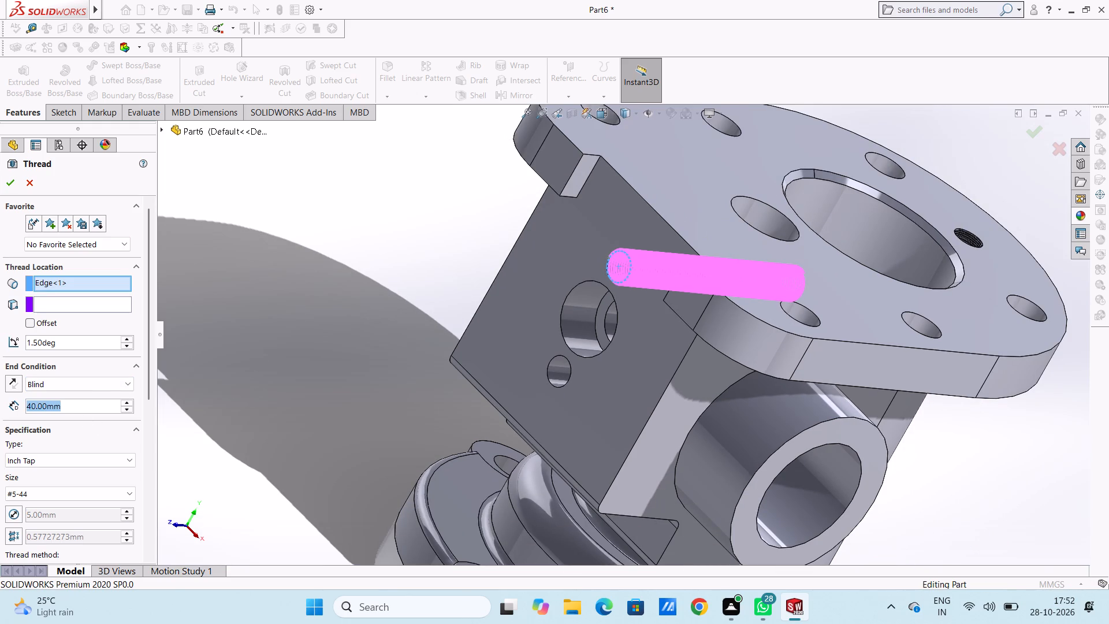
pyautogui.write('12')
pyautogui.press('Return')
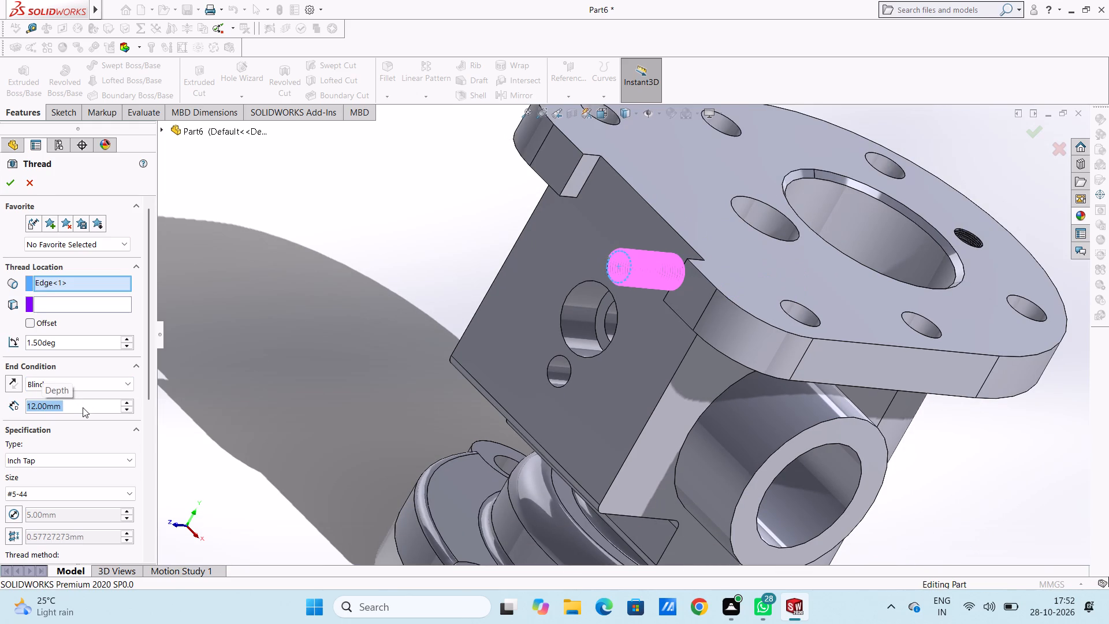
# Change the thread location to the lower 5 mm hole's front edge and create the thread.
pyautogui.click(550, 361)
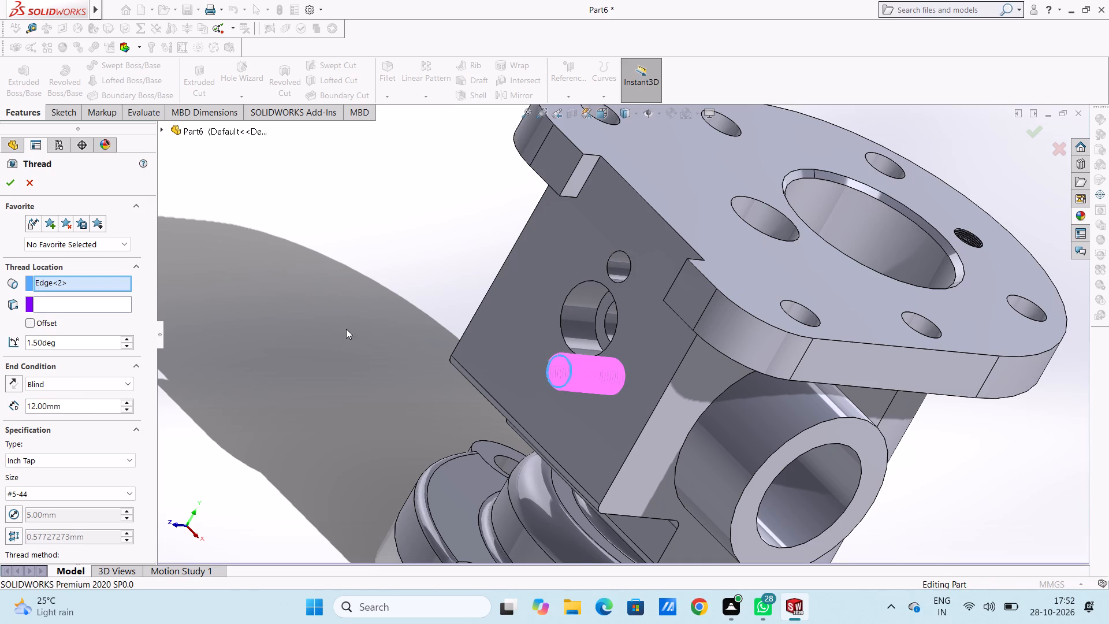
pyautogui.moveTo(348, 329); pyautogui.dragTo(360, 310, button='middle')
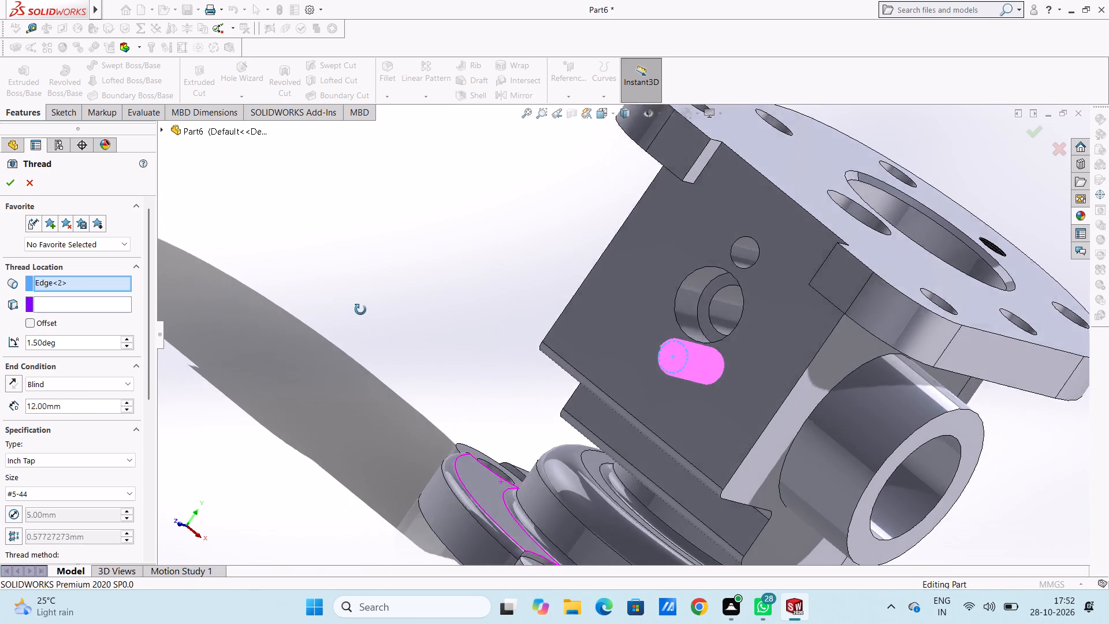
pyautogui.moveTo(360, 310); pyautogui.dragTo(348, 350, button='middle')
pyautogui.moveTo(370, 378); pyautogui.dragTo(379, 378, button='middle')
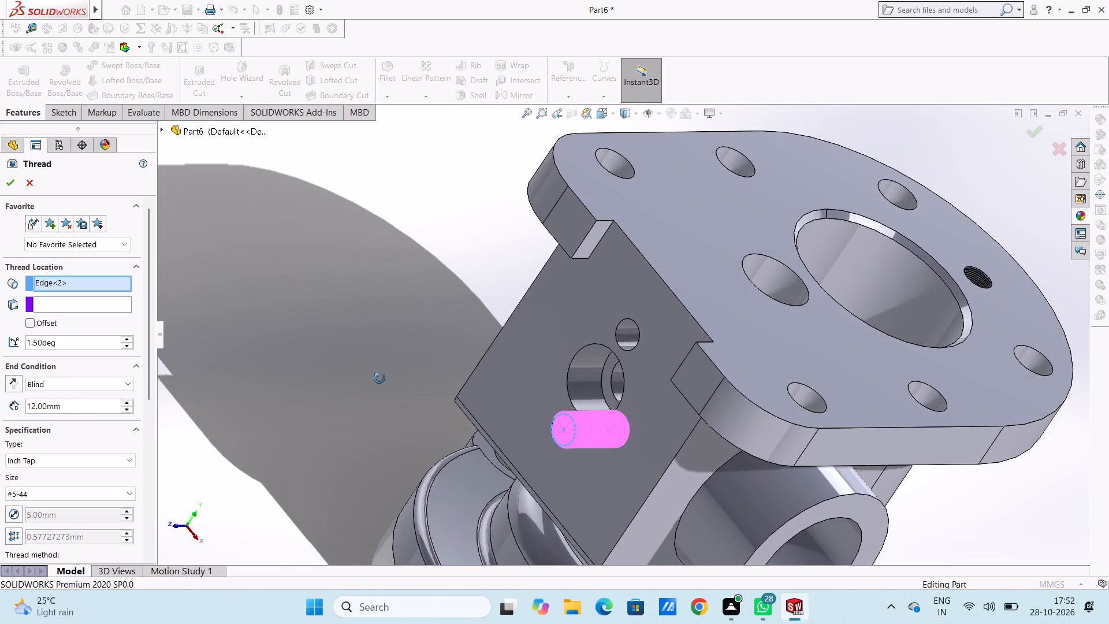
pyautogui.moveTo(379, 378); pyautogui.dragTo(410, 368, button='middle')
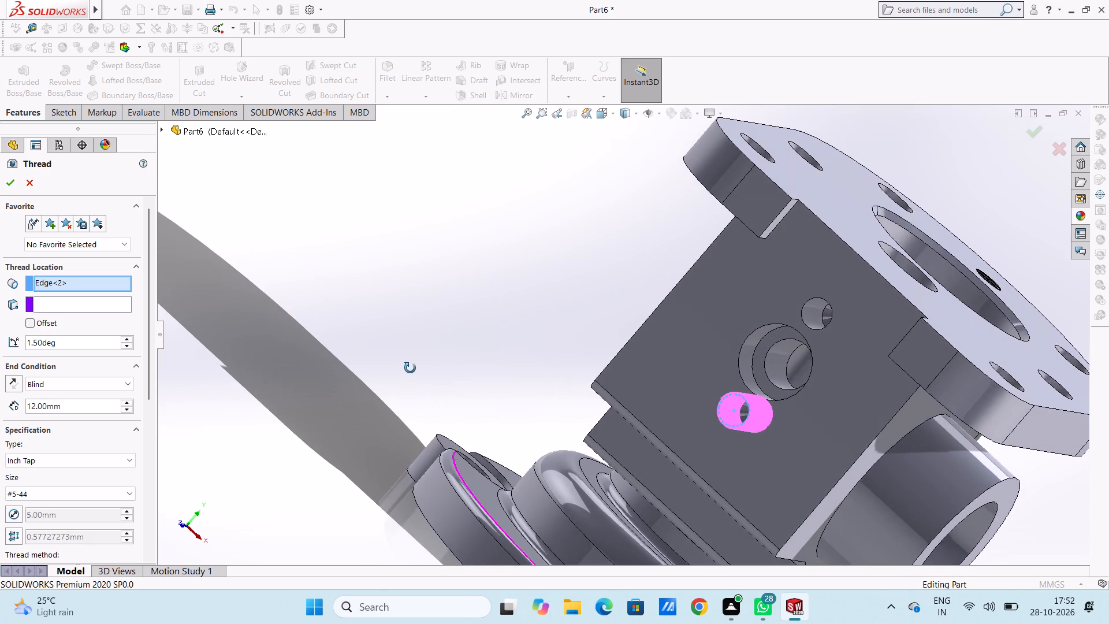
pyautogui.moveTo(410, 368); pyautogui.dragTo(388, 358, button='middle')
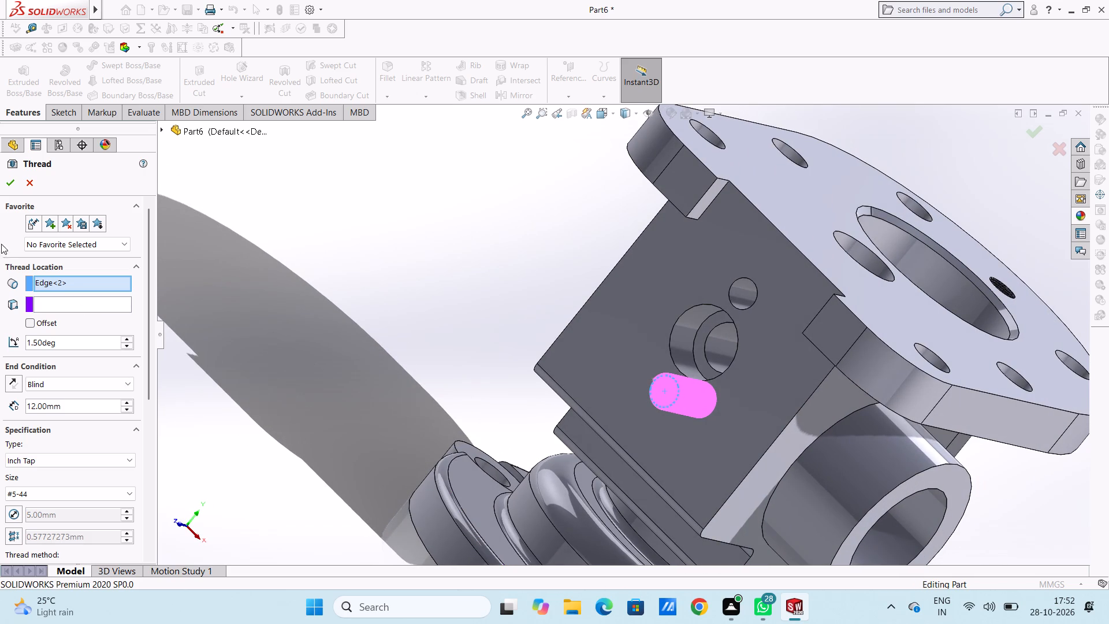
pyautogui.click(9, 184)
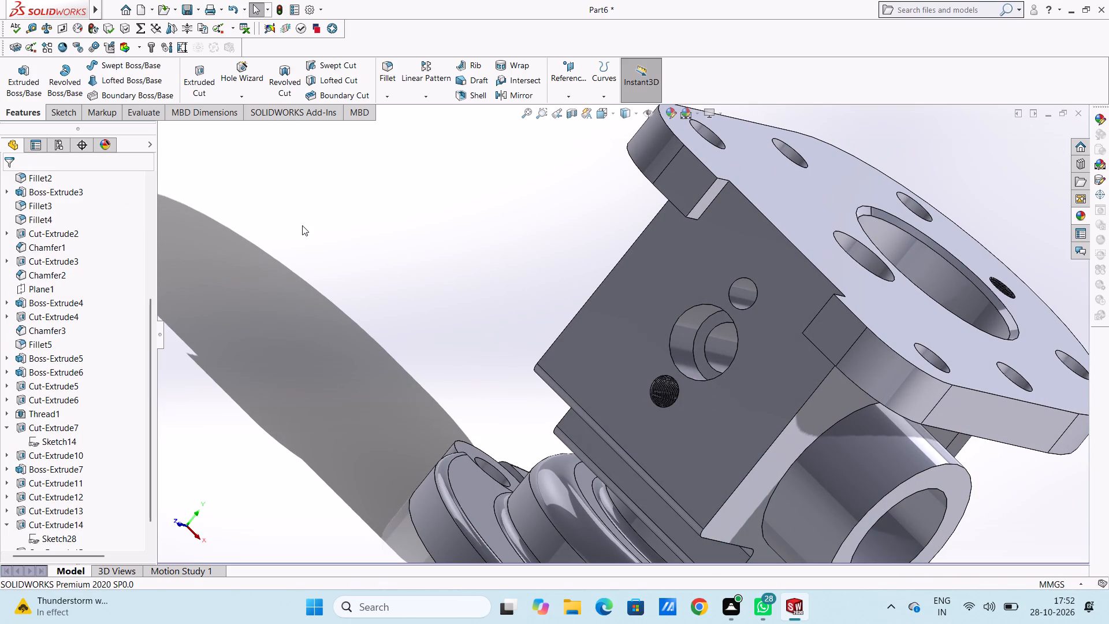
pyautogui.click(315, 226)
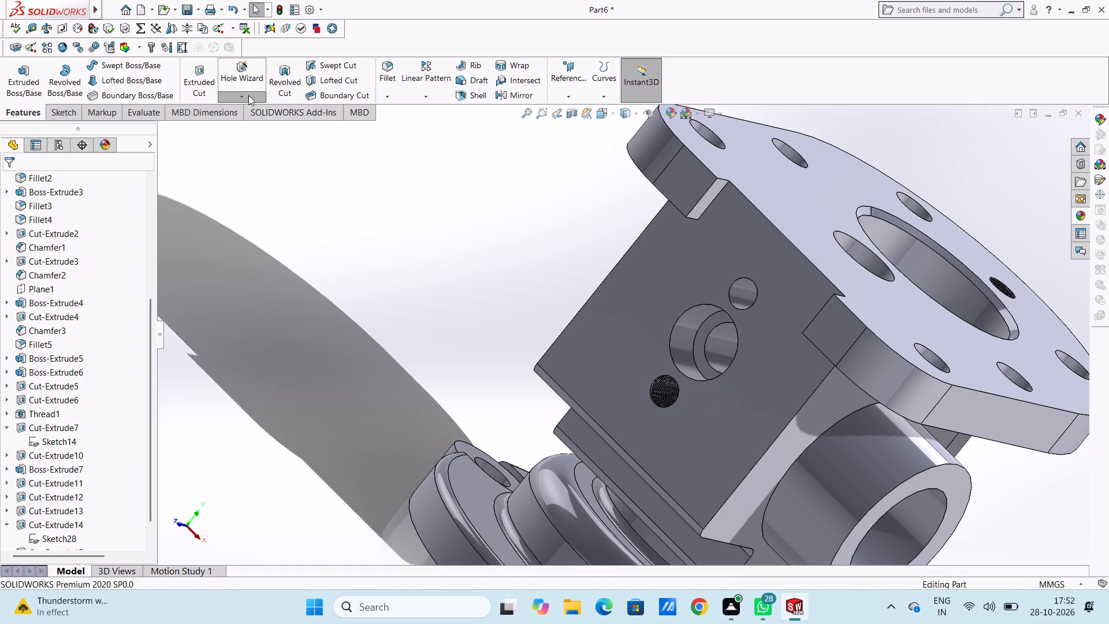
# Thread the upper 5 mm hole from its front edge with a #5-44 Inch Tap, 12 mm blind depth.
pyautogui.click(248, 95)
pyautogui.click(254, 140)
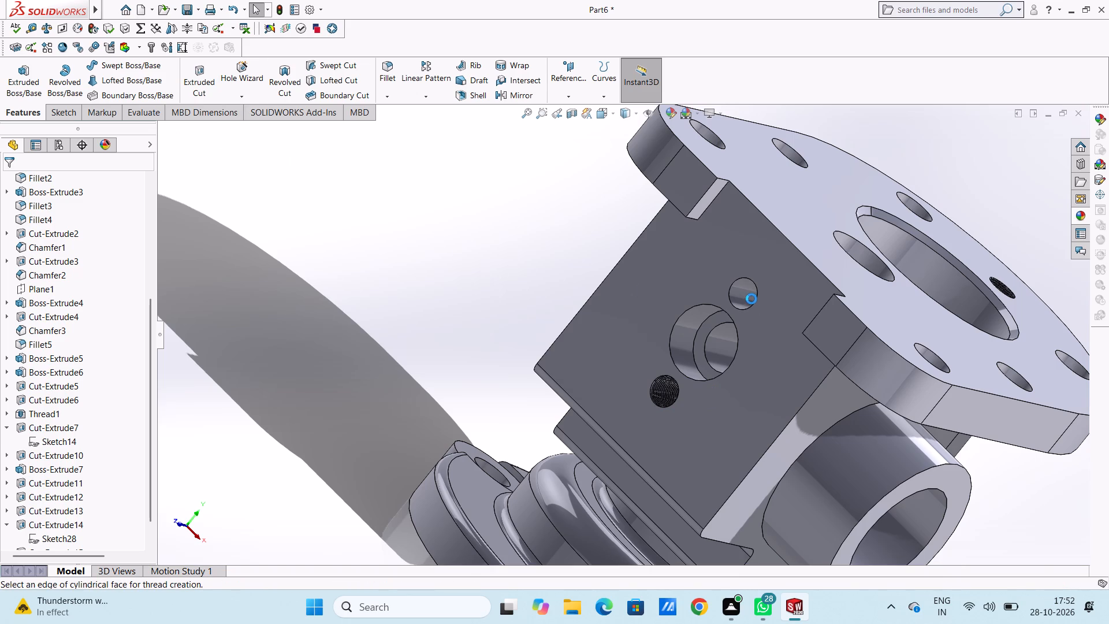
pyautogui.scroll(-3, 751, 299)
pyautogui.click(673, 220)
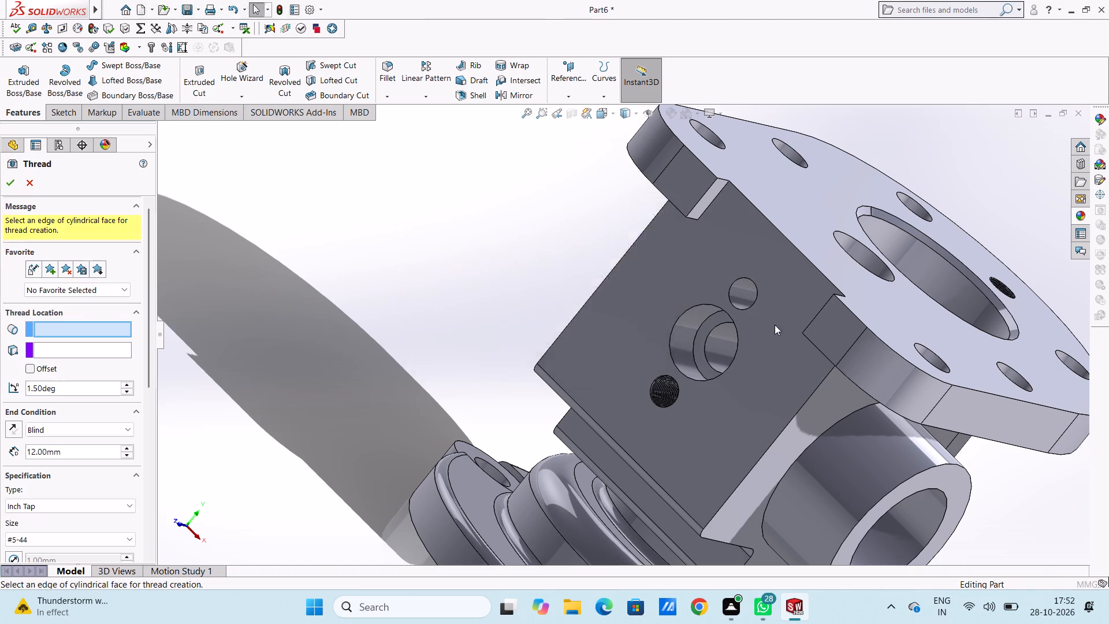
pyautogui.scroll(-4, 777, 303)
pyautogui.click(641, 276)
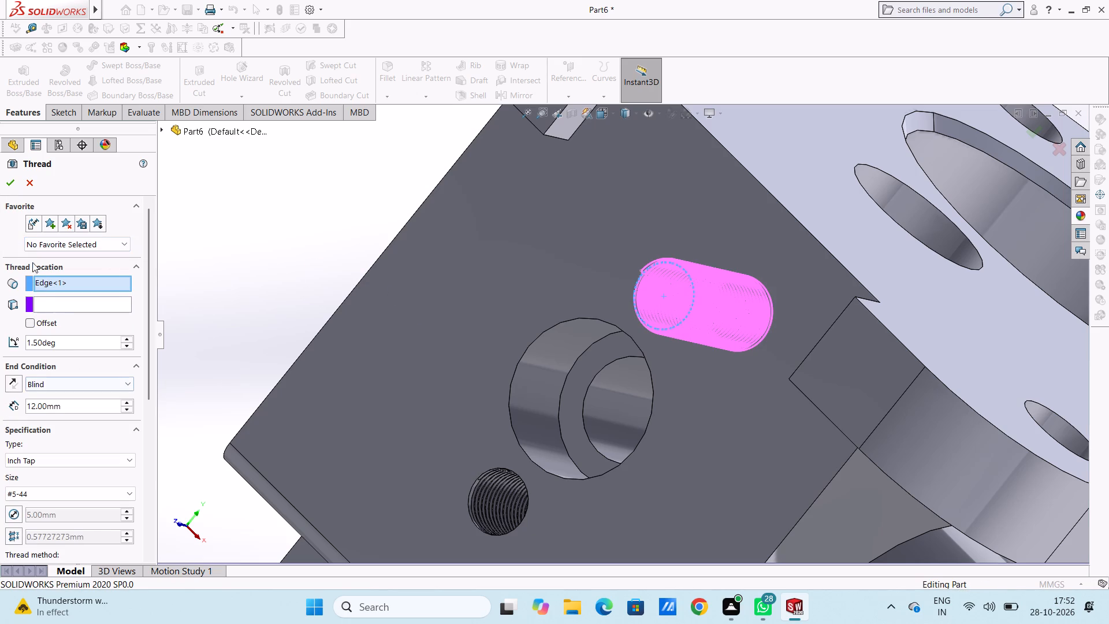
pyautogui.click(3, 183)
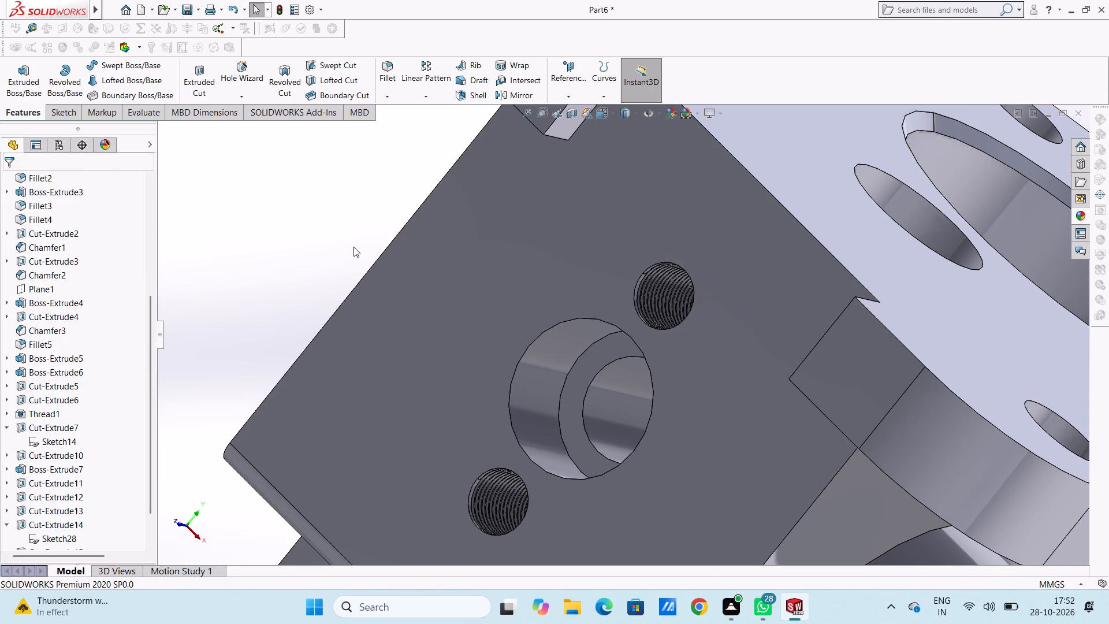
# Examine the housing from several sides, including the threaded holes, top flange and side port.
pyautogui.scroll(4, 353, 247)
pyautogui.moveTo(448, 343); pyautogui.dragTo(402, 268, button='middle')
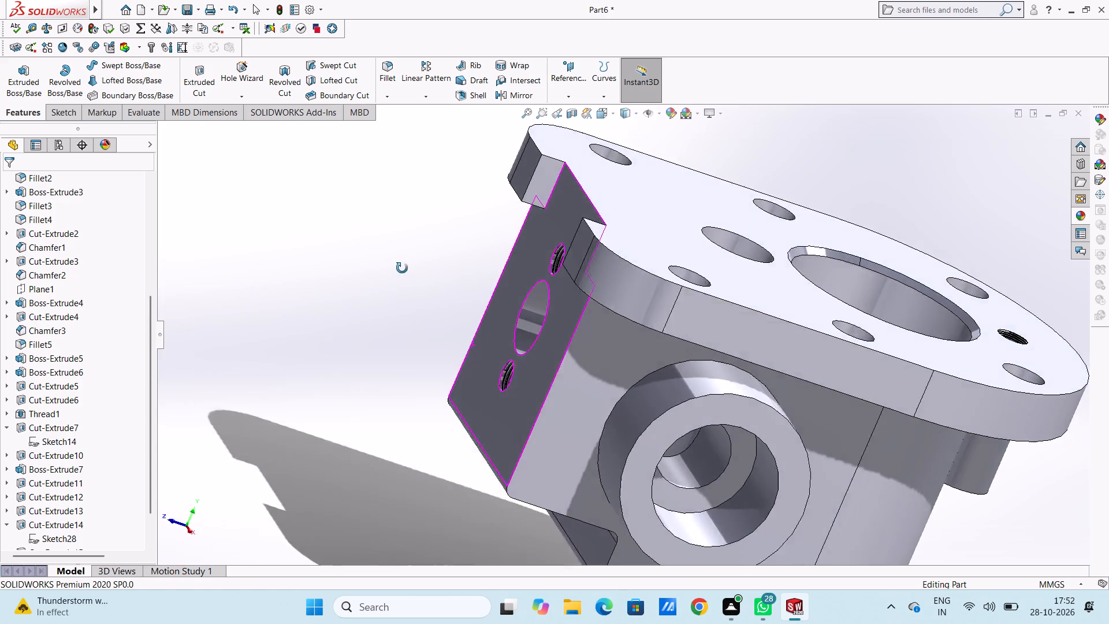
pyautogui.moveTo(402, 268); pyautogui.dragTo(414, 357, button='middle')
pyautogui.scroll(6, 361, 330)
pyautogui.moveTo(375, 347); pyautogui.dragTo(371, 339, button='middle')
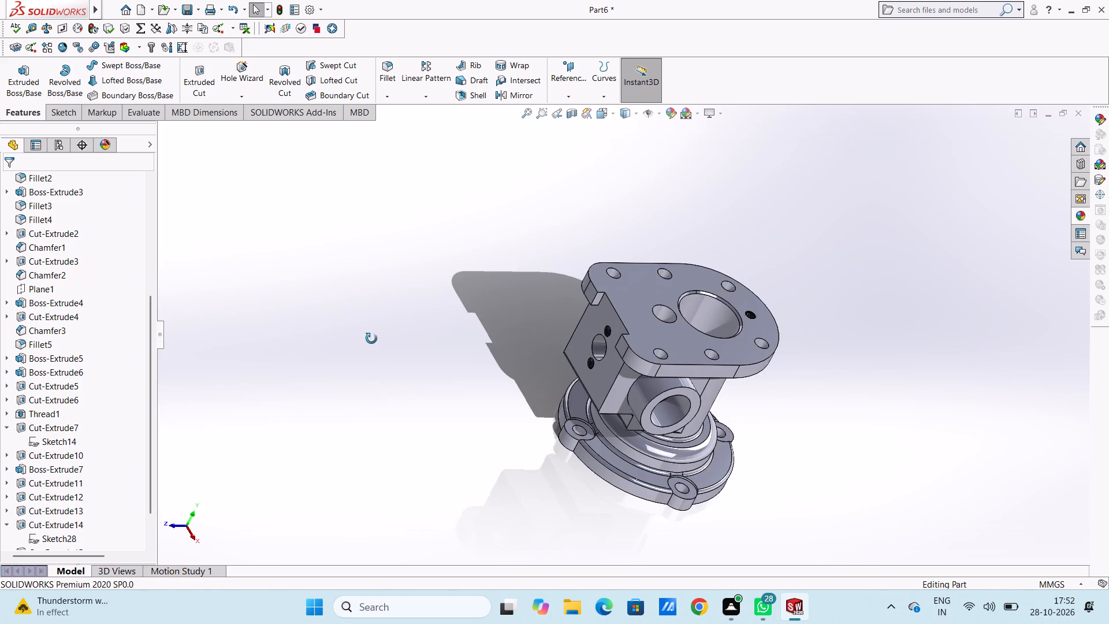
pyautogui.moveTo(371, 339); pyautogui.dragTo(344, 218, button='middle')
pyautogui.moveTo(388, 345); pyautogui.dragTo(388, 439, button='middle')
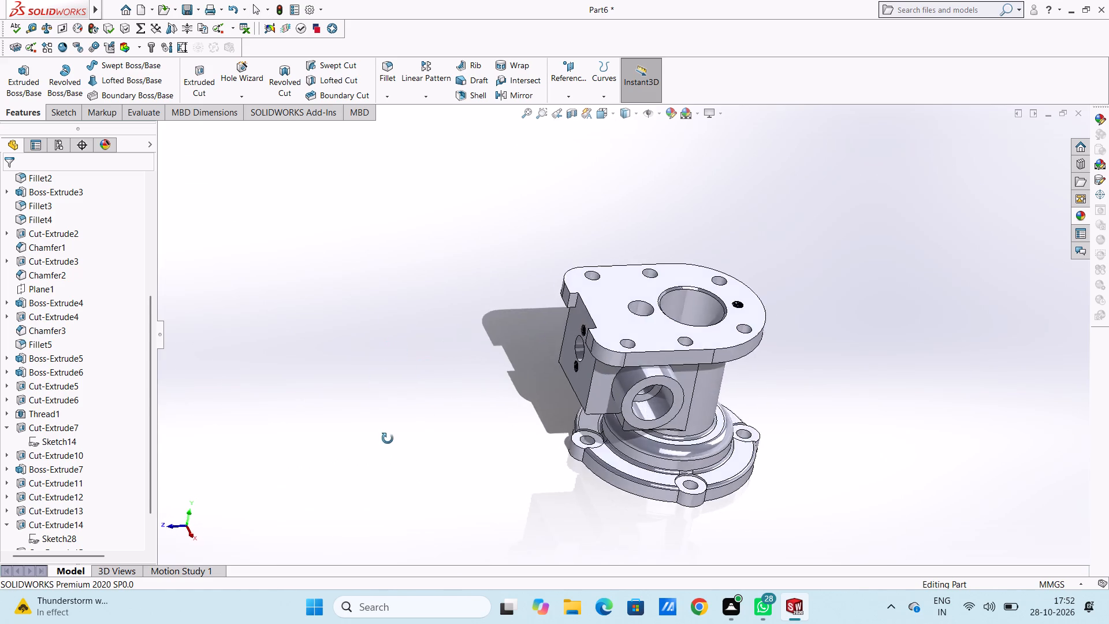
pyautogui.moveTo(388, 439); pyautogui.dragTo(374, 364, button='middle')
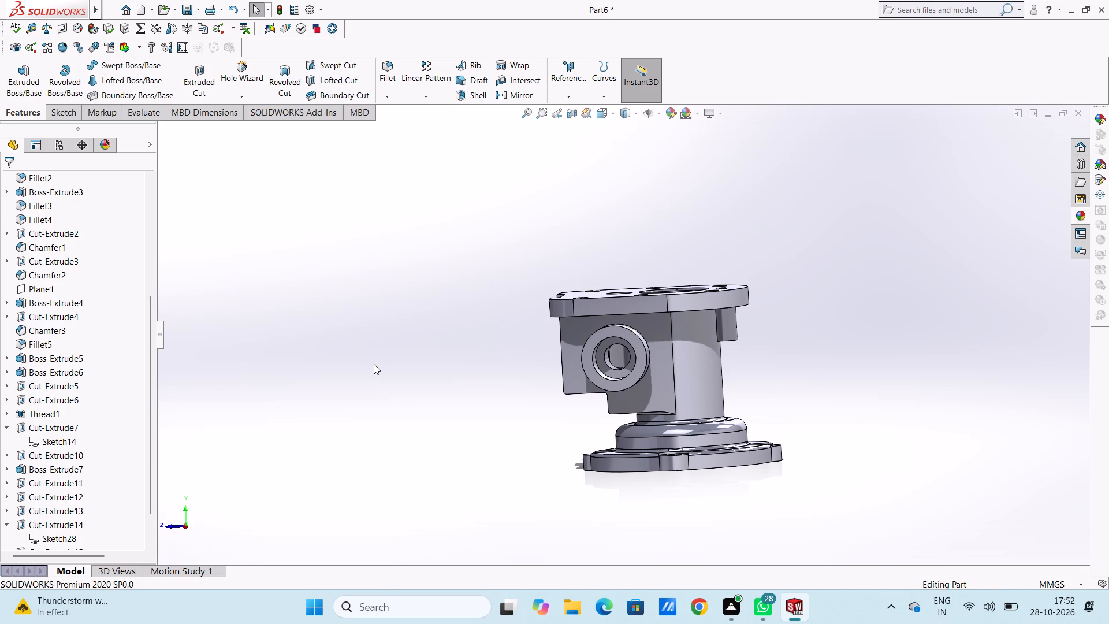
# Fillet the side port's base edge, the small lug's side and bottom edges, and the top flange's lower outer edge with a 1.5 mm radius.
pyautogui.scroll(-1, 570, 334)
pyautogui.moveTo(852, 333); pyautogui.dragTo(831, 342, button='middle')
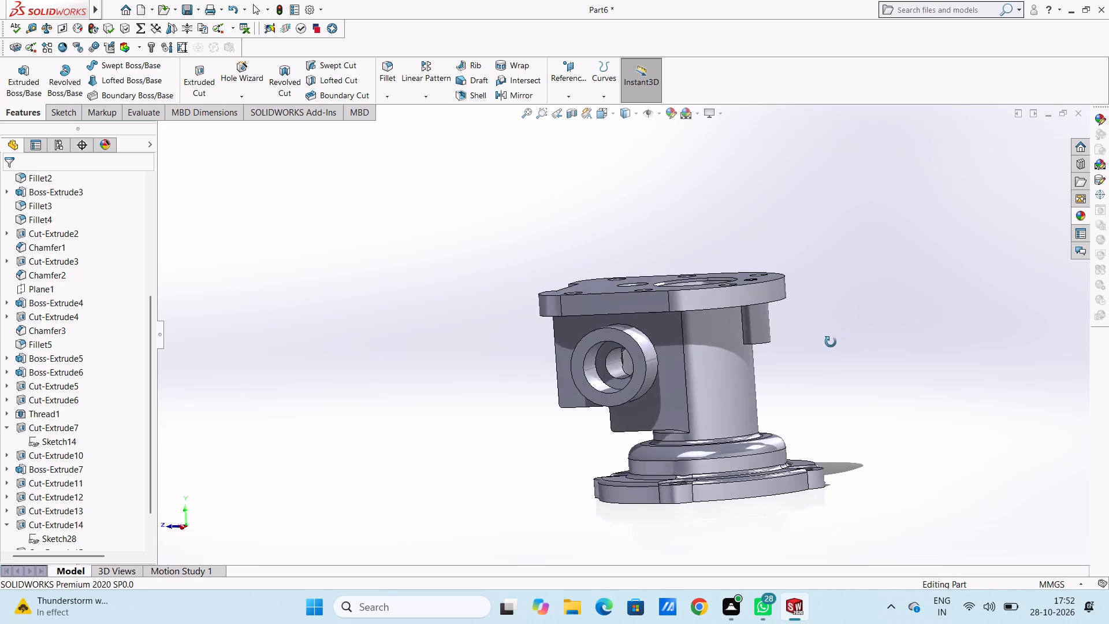
pyautogui.moveTo(831, 342); pyautogui.dragTo(818, 380, button='middle')
pyautogui.scroll(-4, 691, 366)
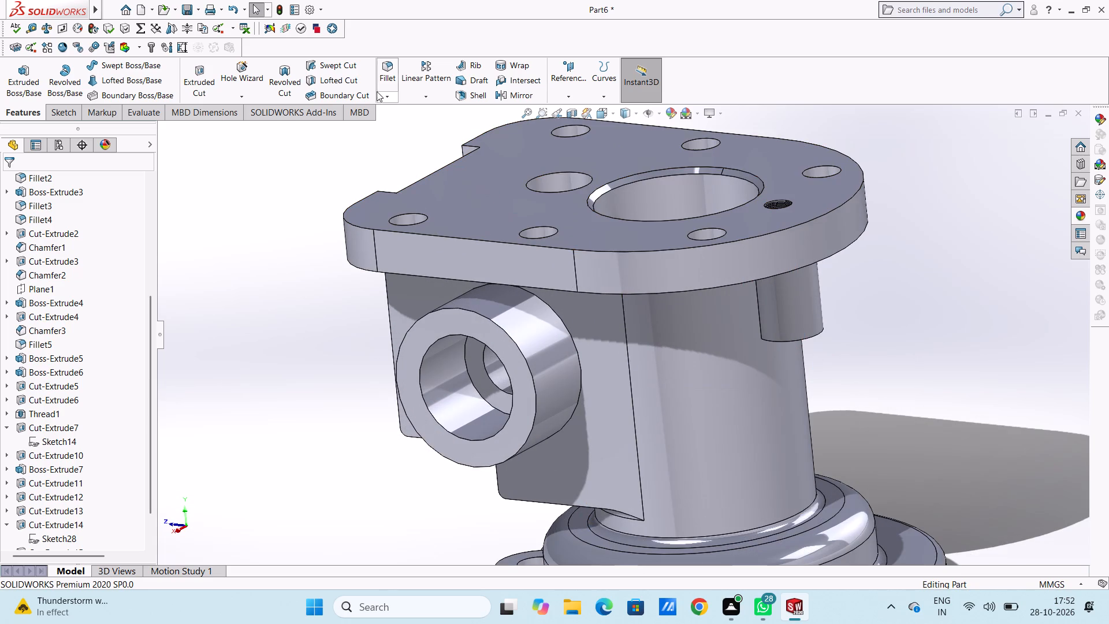
pyautogui.click(388, 71)
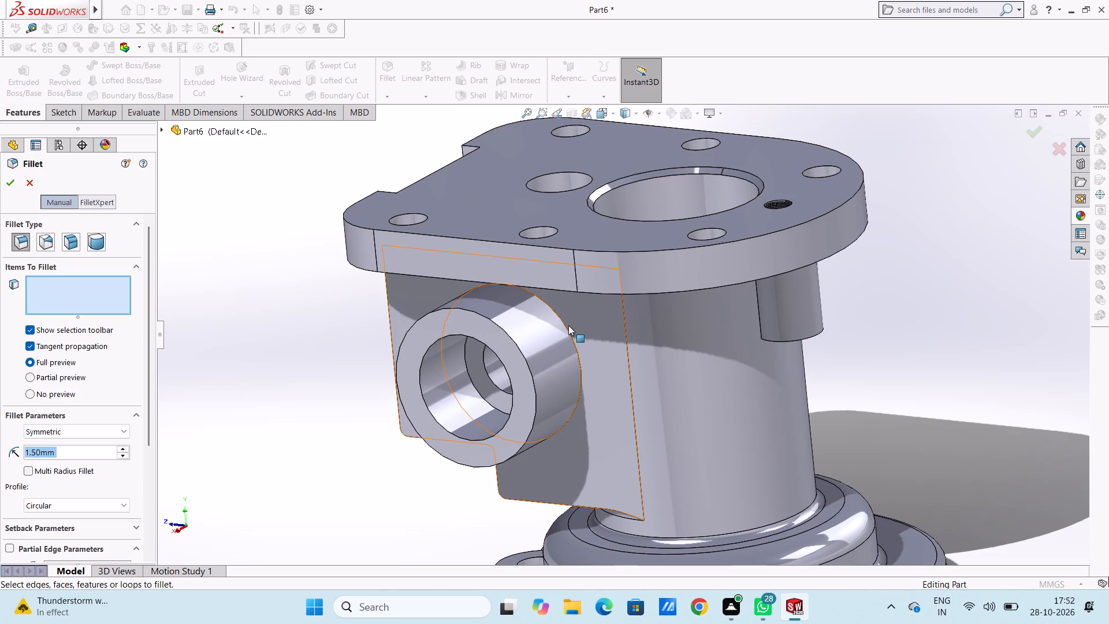
pyautogui.click(567, 328)
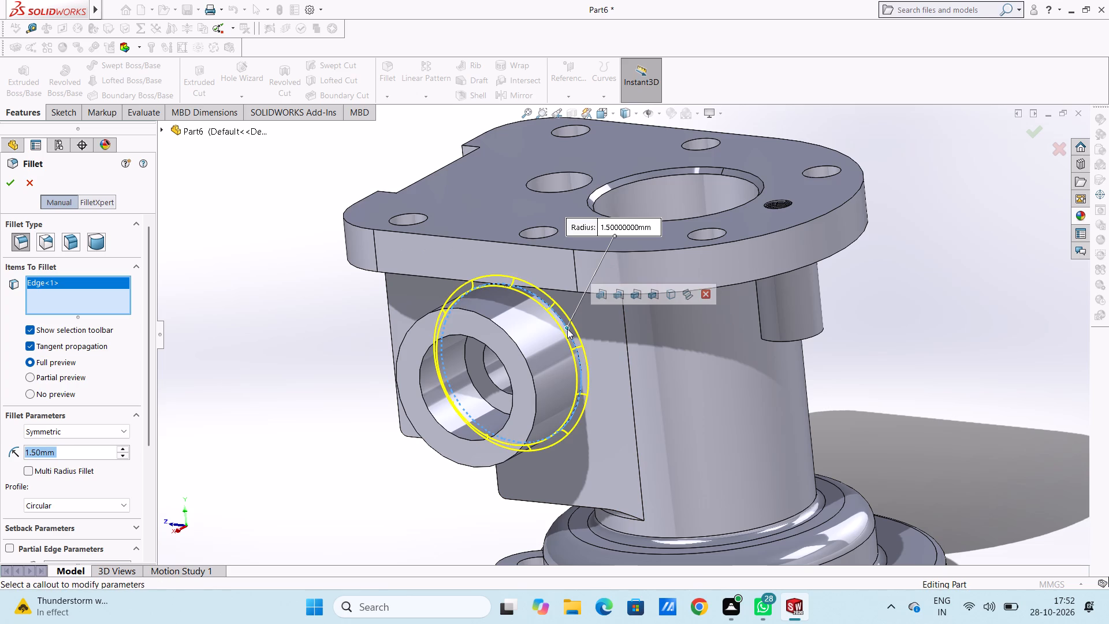
pyautogui.click(760, 314)
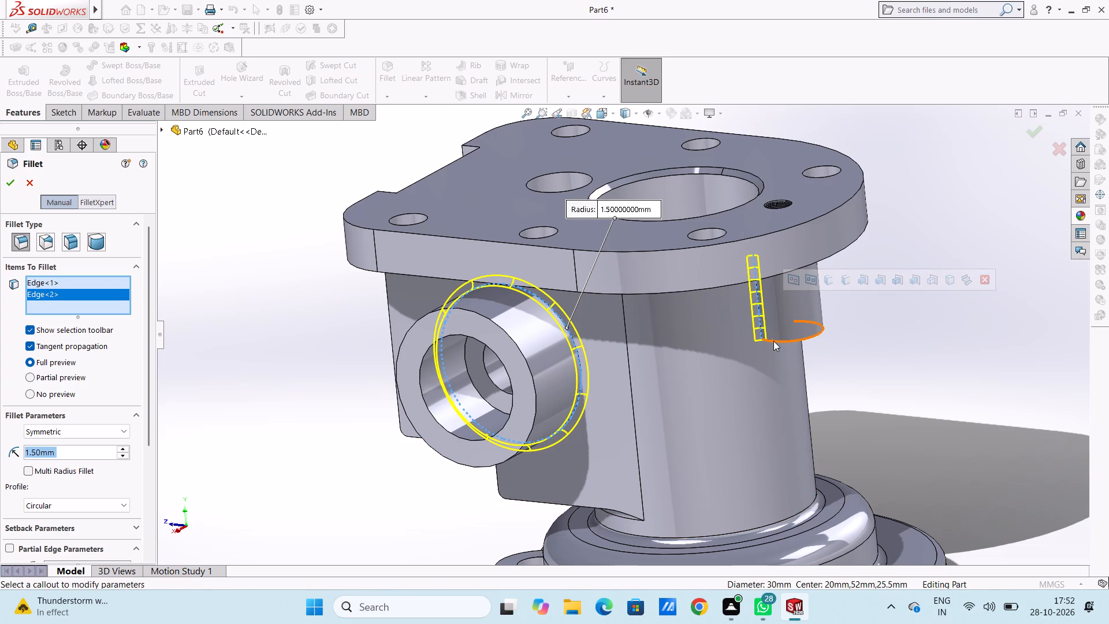
pyautogui.click(774, 341)
pyautogui.moveTo(866, 354); pyautogui.dragTo(783, 341, button='middle')
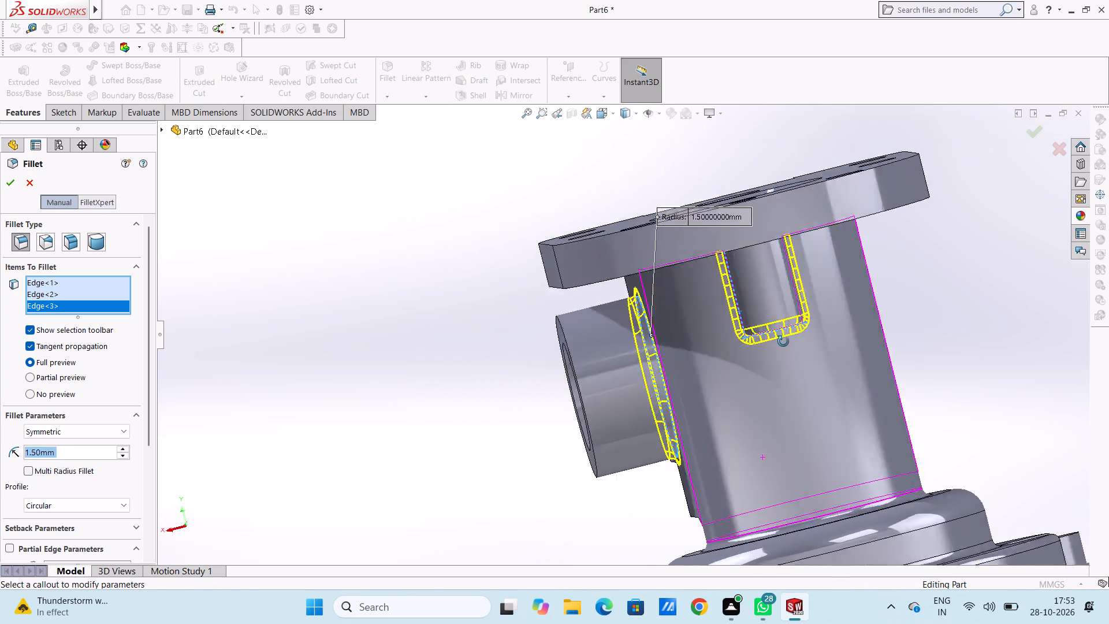
pyautogui.moveTo(783, 341); pyautogui.dragTo(877, 330, button='middle')
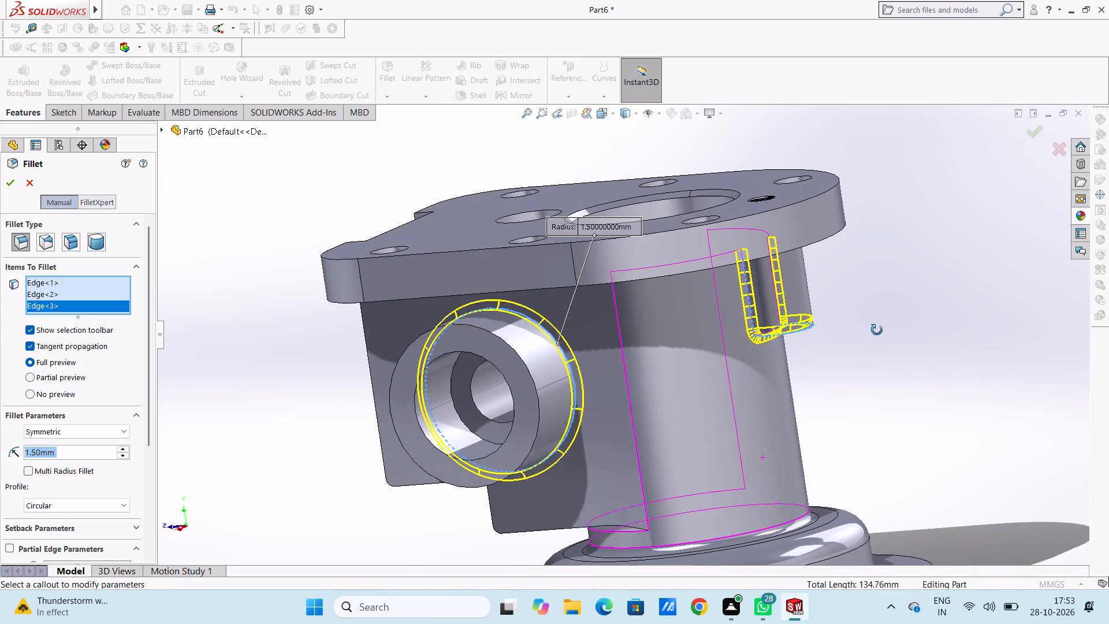
pyautogui.moveTo(877, 330); pyautogui.dragTo(874, 281, button='middle')
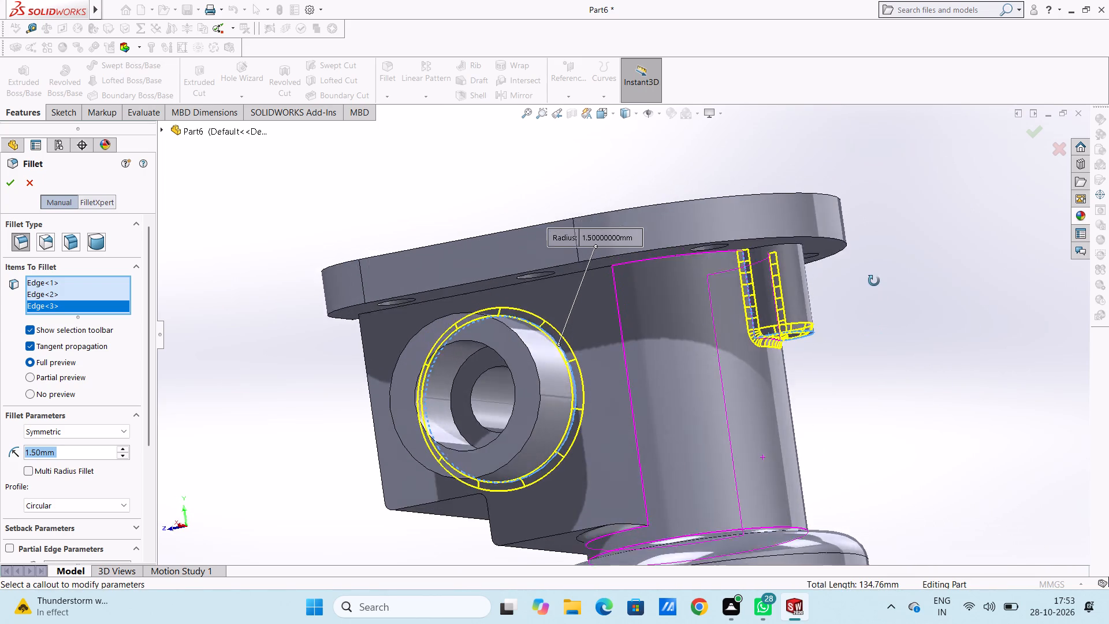
pyautogui.moveTo(874, 281); pyautogui.dragTo(856, 171, button='middle')
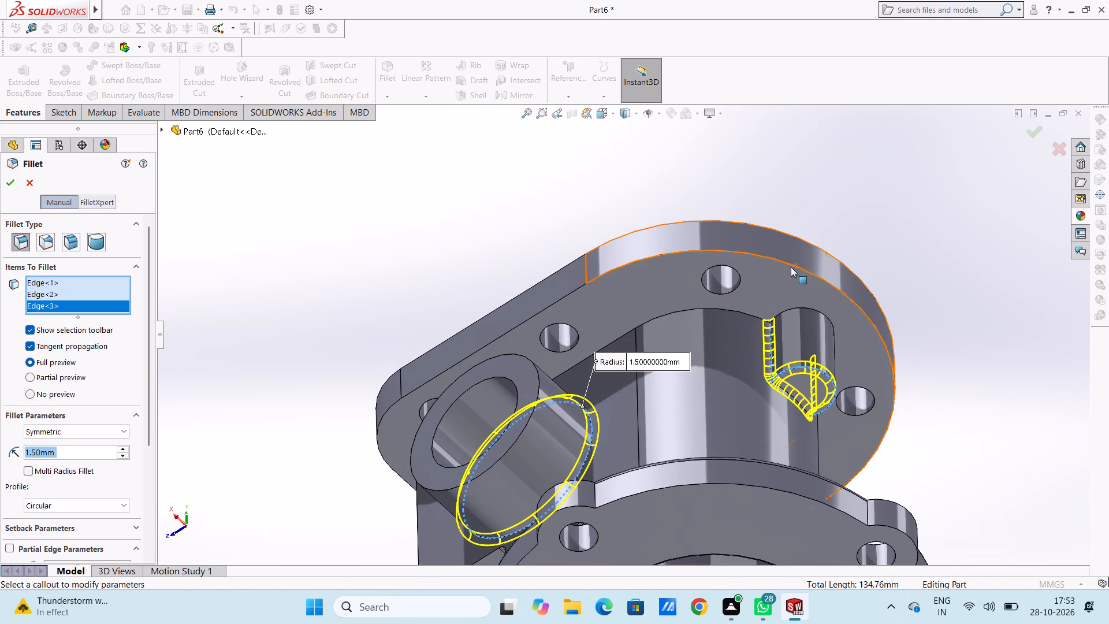
pyautogui.click(791, 262)
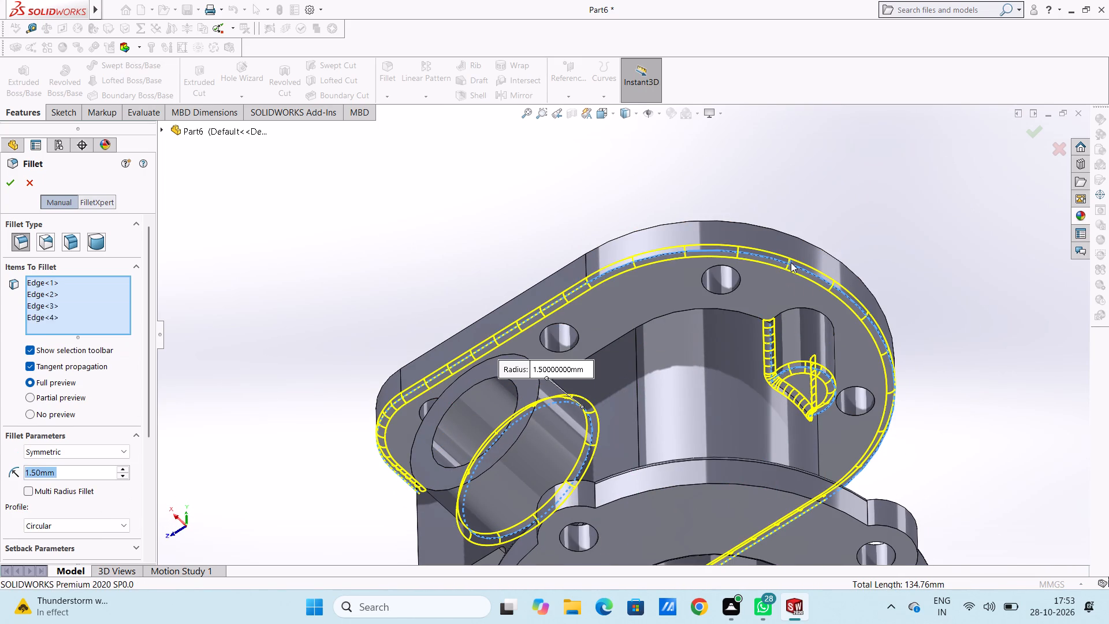
pyautogui.scroll(4, 454, 240)
pyautogui.moveTo(455, 224); pyautogui.dragTo(556, 398, button='middle')
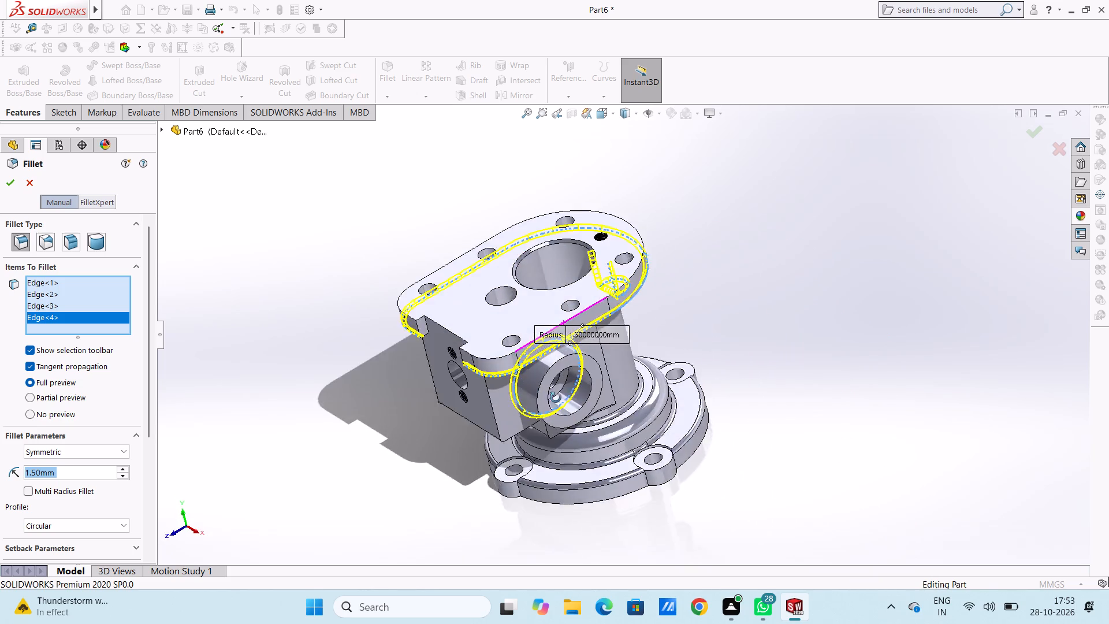
pyautogui.moveTo(556, 398); pyautogui.dragTo(572, 328, button='middle')
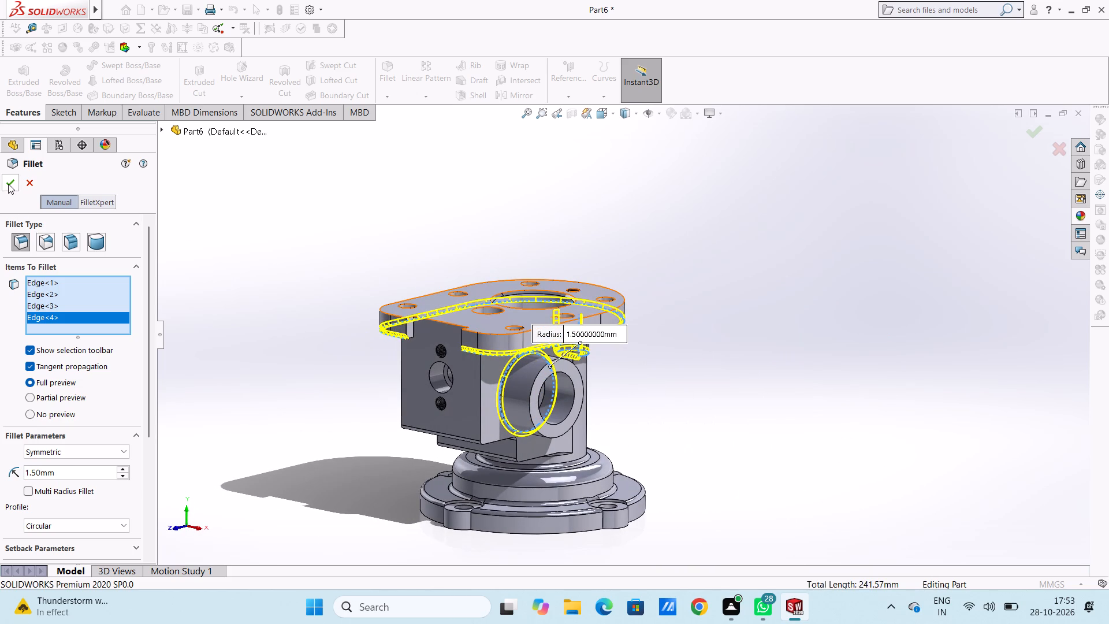
pyautogui.click(8, 183)
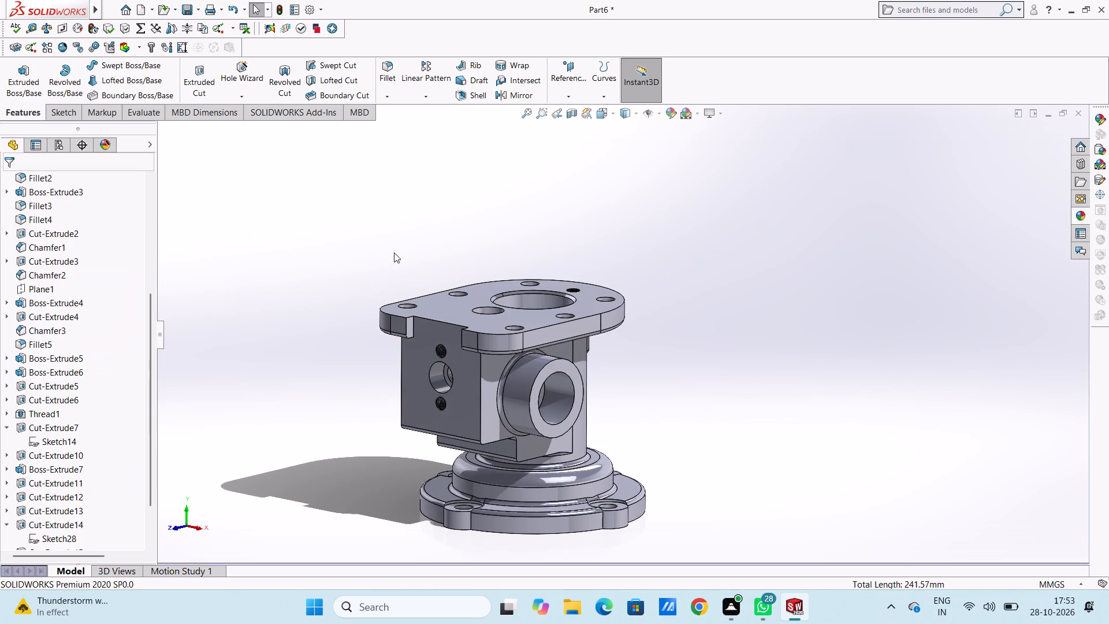
# Examine the bores and threaded holes in a planar section view based on the Front Plane, and close the section.
pyautogui.scroll(2, 403, 290)
pyautogui.moveTo(403, 305); pyautogui.dragTo(397, 370, button='middle')
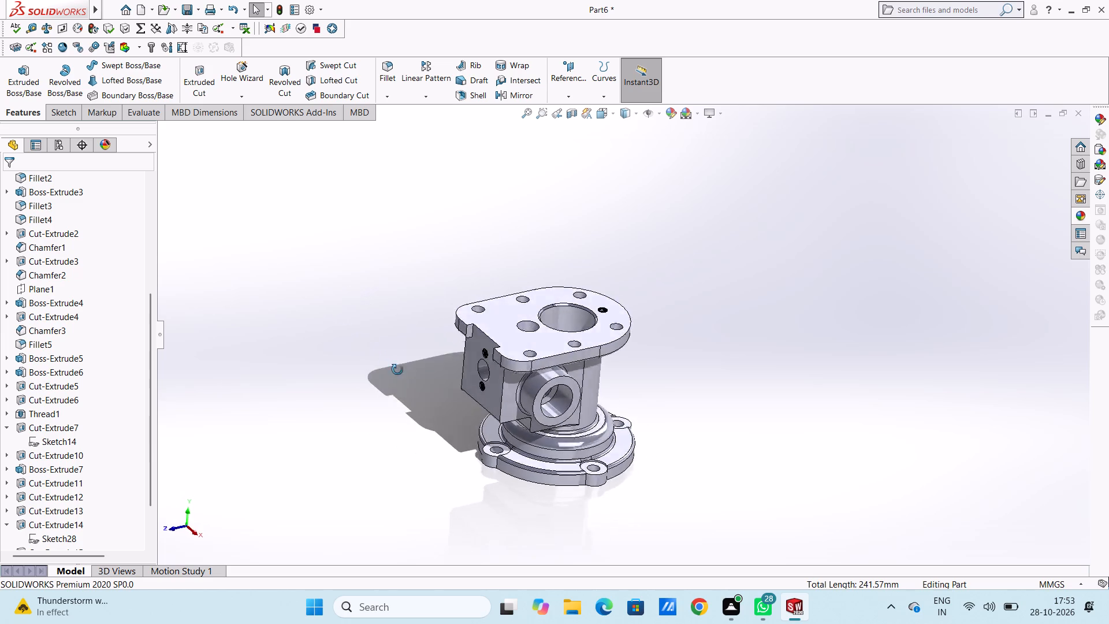
pyautogui.moveTo(397, 370); pyautogui.dragTo(397, 343, button='middle')
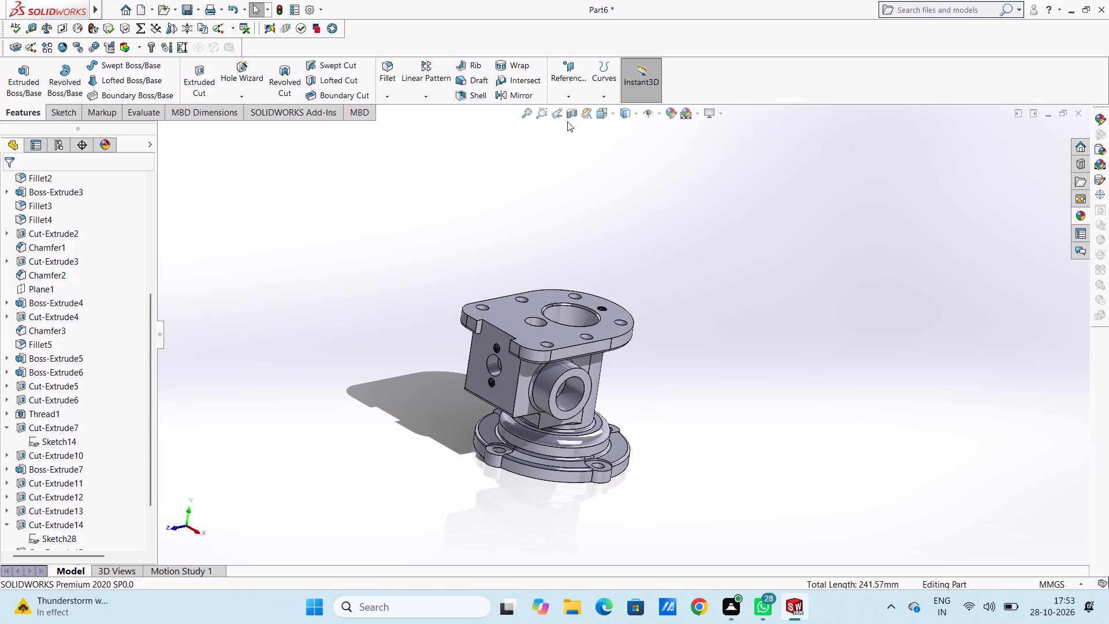
pyautogui.click(569, 114)
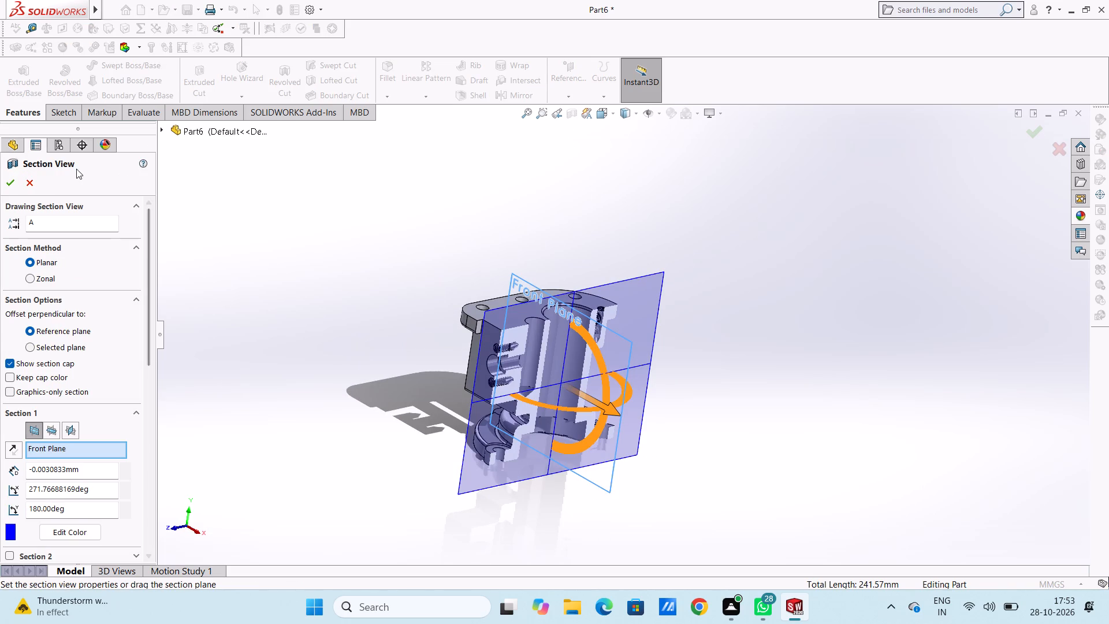
pyautogui.click(6, 183)
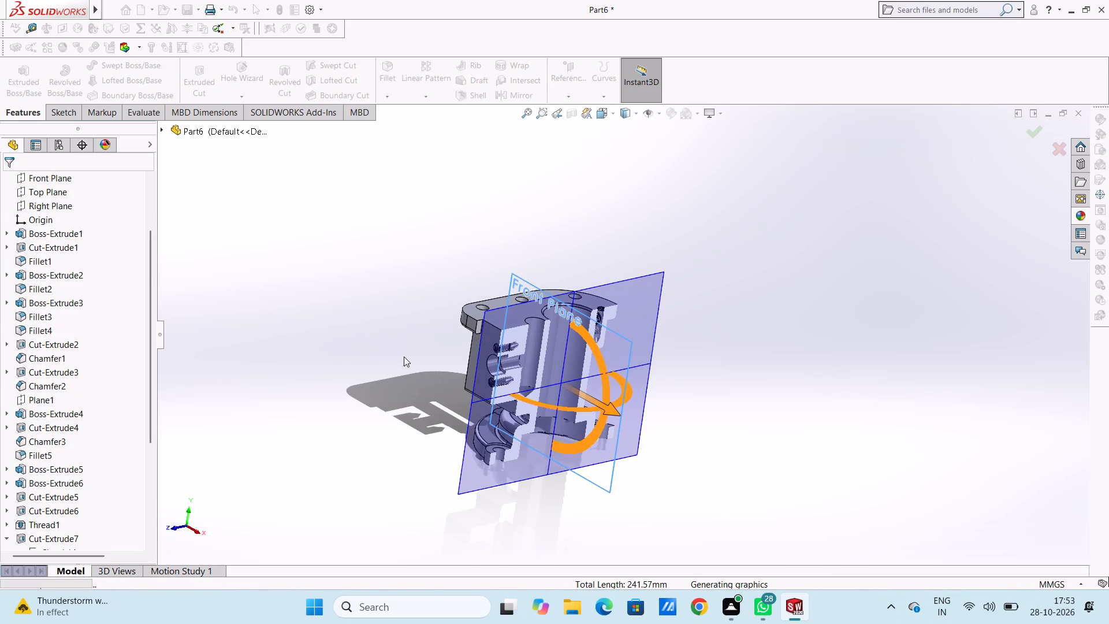
pyautogui.moveTo(441, 387); pyautogui.dragTo(437, 345, button='middle')
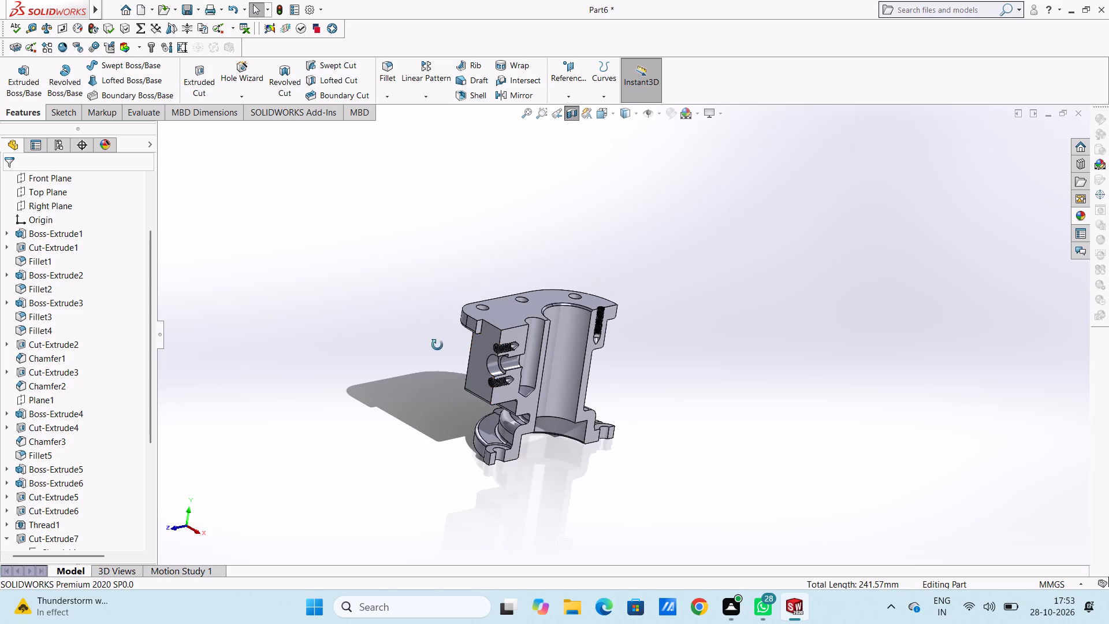
pyautogui.moveTo(437, 345); pyautogui.dragTo(392, 315, button='middle')
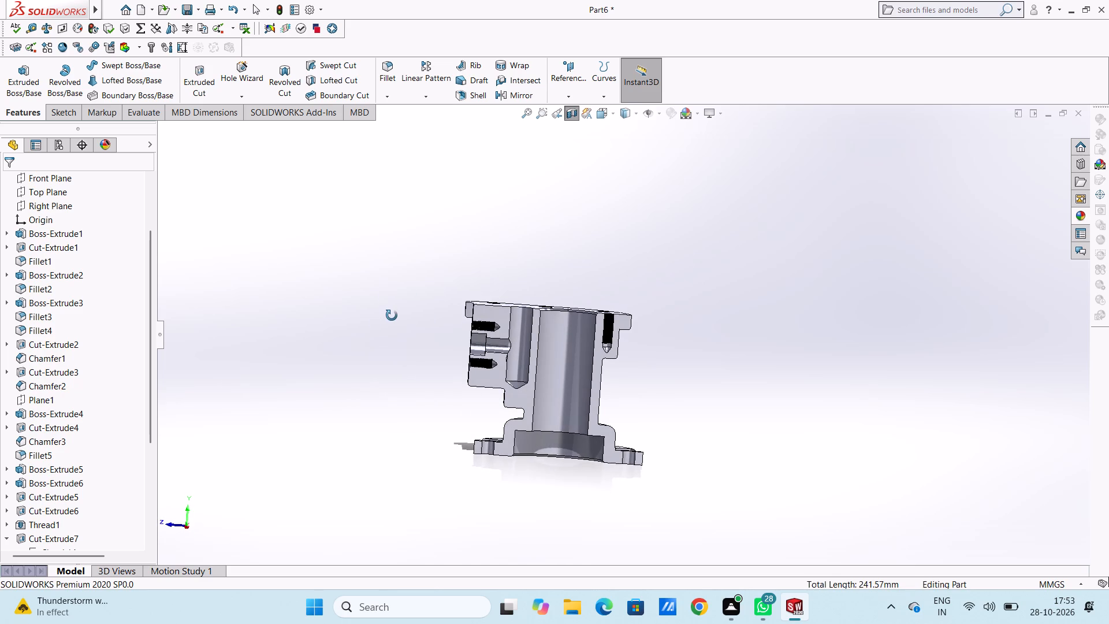
pyautogui.moveTo(392, 315); pyautogui.dragTo(387, 308, button='middle')
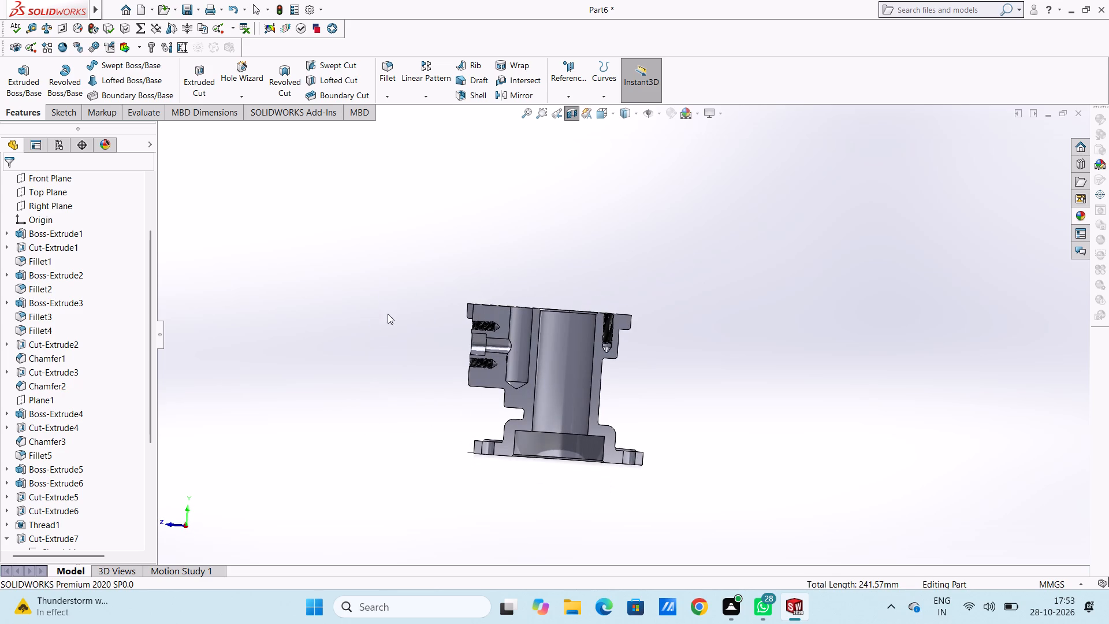
pyautogui.scroll(-4, 589, 411)
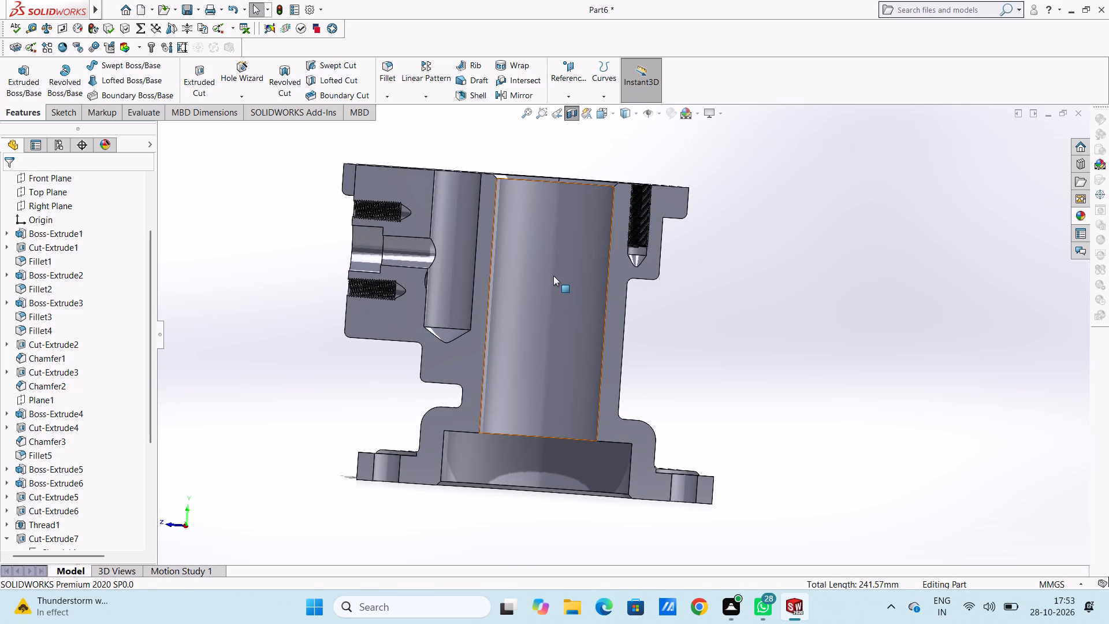
pyautogui.moveTo(541, 332); pyautogui.dragTo(318, 270, button='middle')
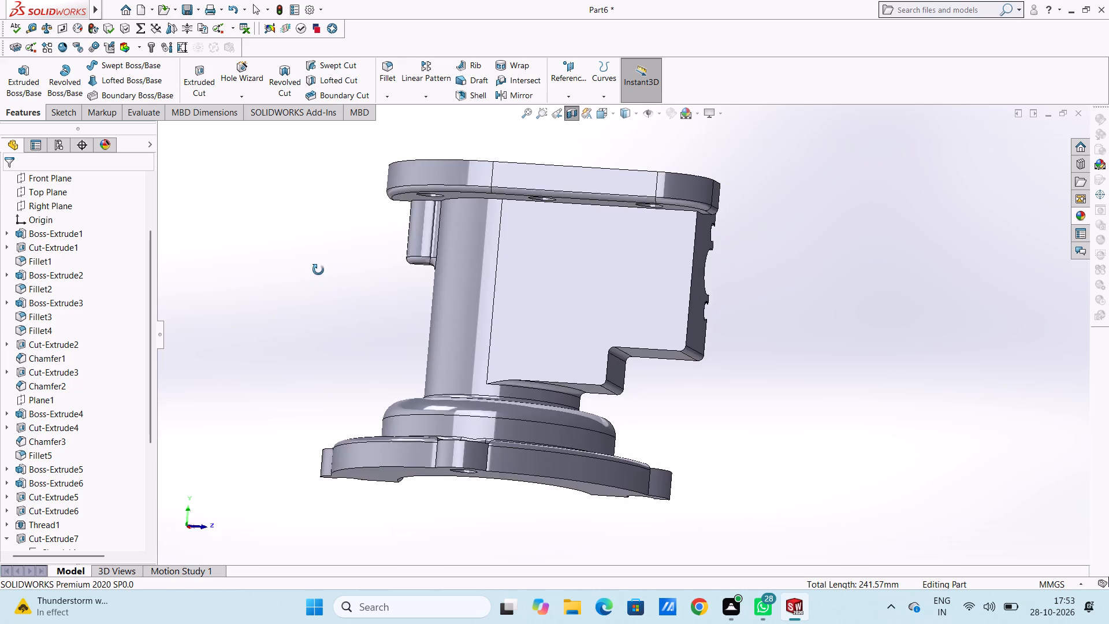
pyautogui.moveTo(318, 270); pyautogui.dragTo(570, 335, button='middle')
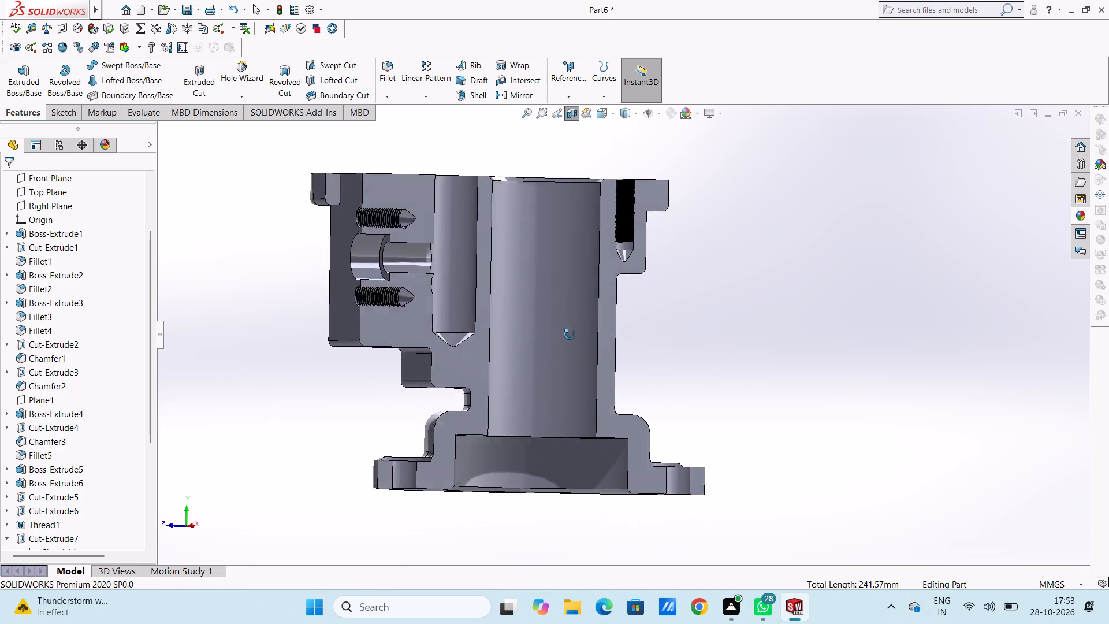
pyautogui.moveTo(570, 335); pyautogui.dragTo(556, 337, button='middle')
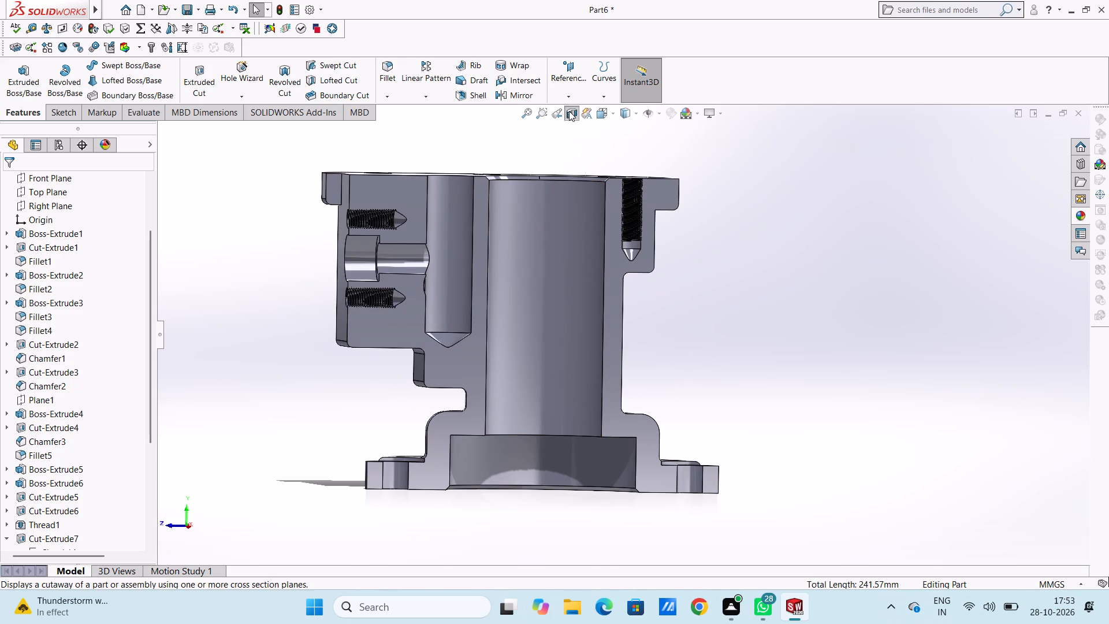
pyautogui.click(569, 111)
# View the complete housing and set it to the isometric orientation.
pyautogui.scroll(3, 782, 317)
pyautogui.moveTo(779, 317); pyautogui.dragTo(755, 408, button='middle')
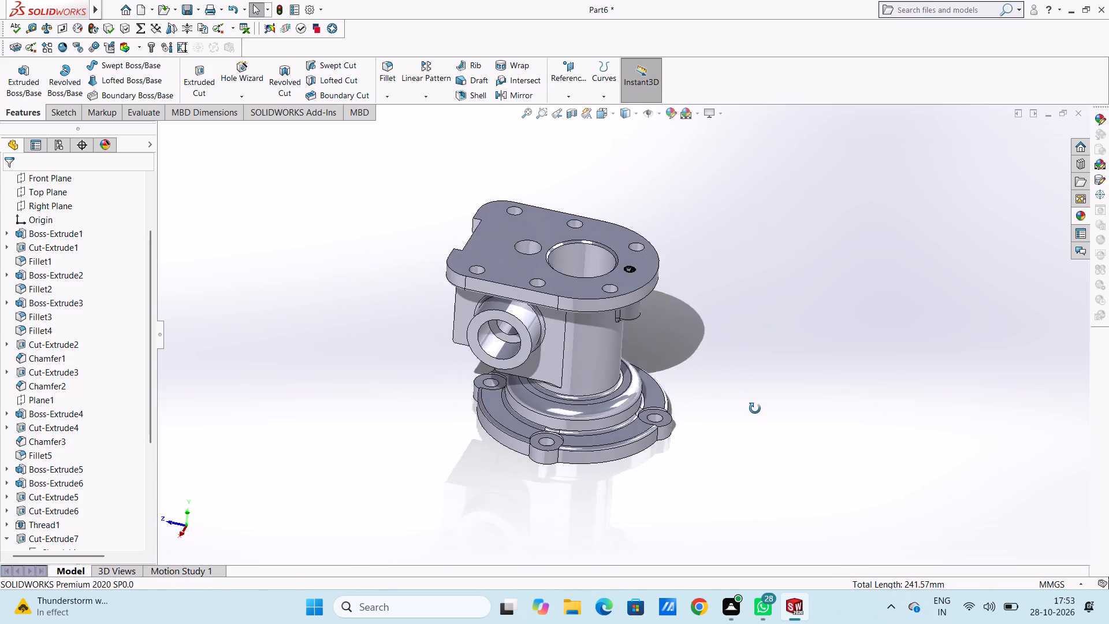
pyautogui.moveTo(755, 408); pyautogui.dragTo(760, 410, button='middle')
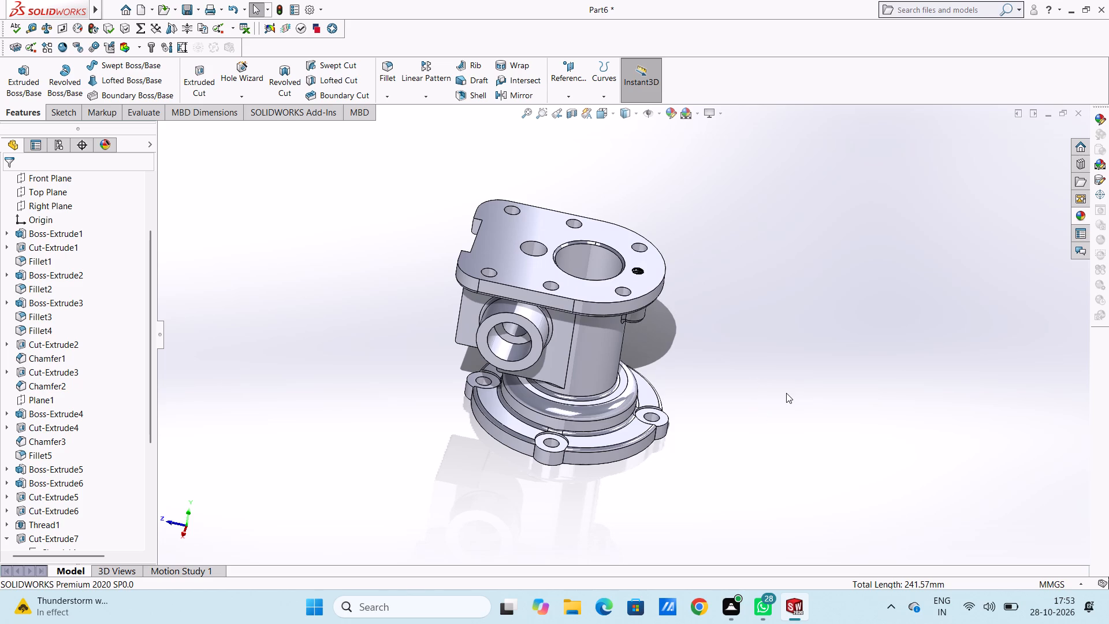
pyautogui.press('Escape')
pyautogui.hotkey('ctrl', '7')
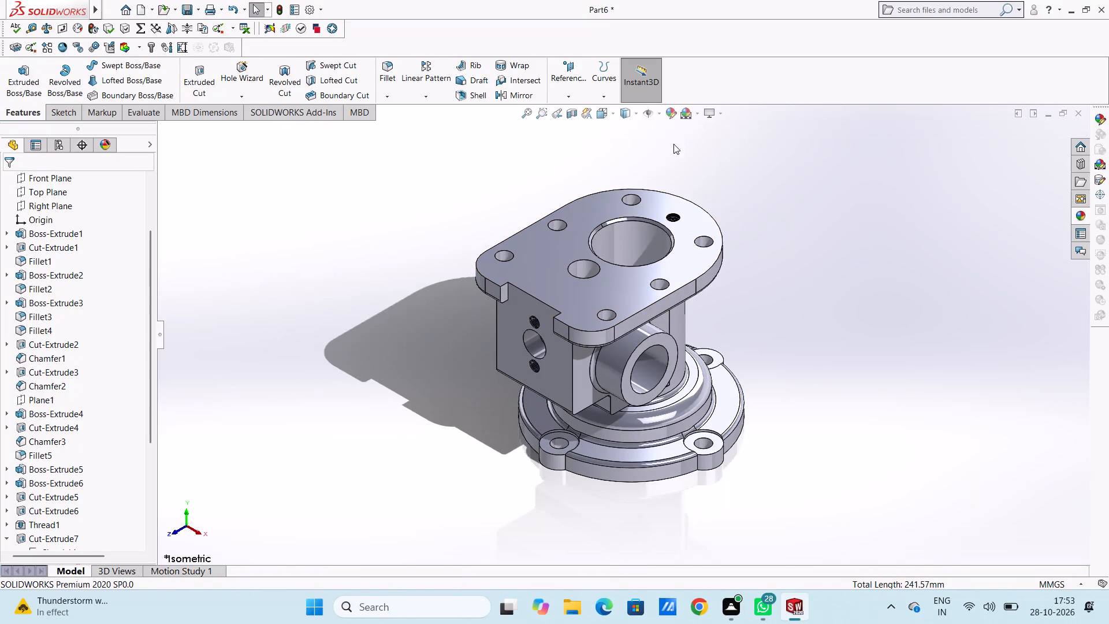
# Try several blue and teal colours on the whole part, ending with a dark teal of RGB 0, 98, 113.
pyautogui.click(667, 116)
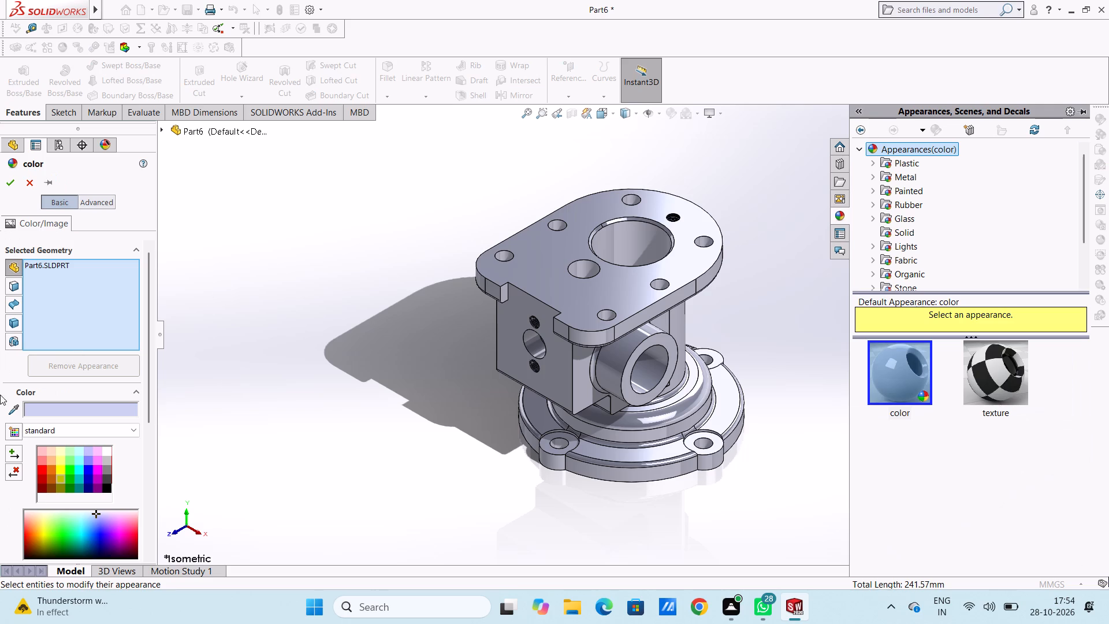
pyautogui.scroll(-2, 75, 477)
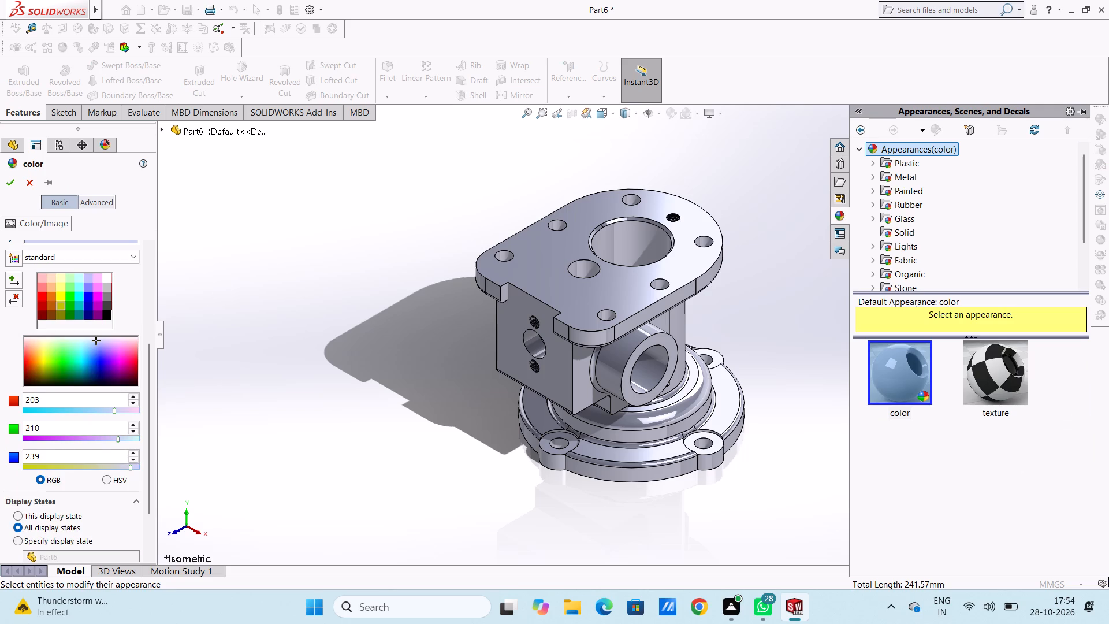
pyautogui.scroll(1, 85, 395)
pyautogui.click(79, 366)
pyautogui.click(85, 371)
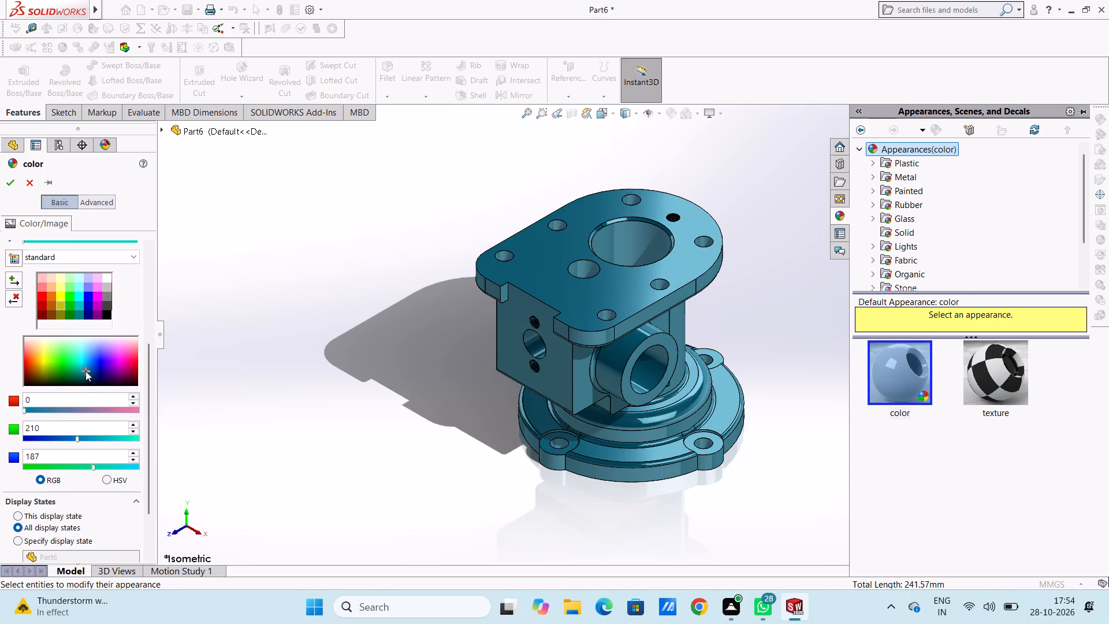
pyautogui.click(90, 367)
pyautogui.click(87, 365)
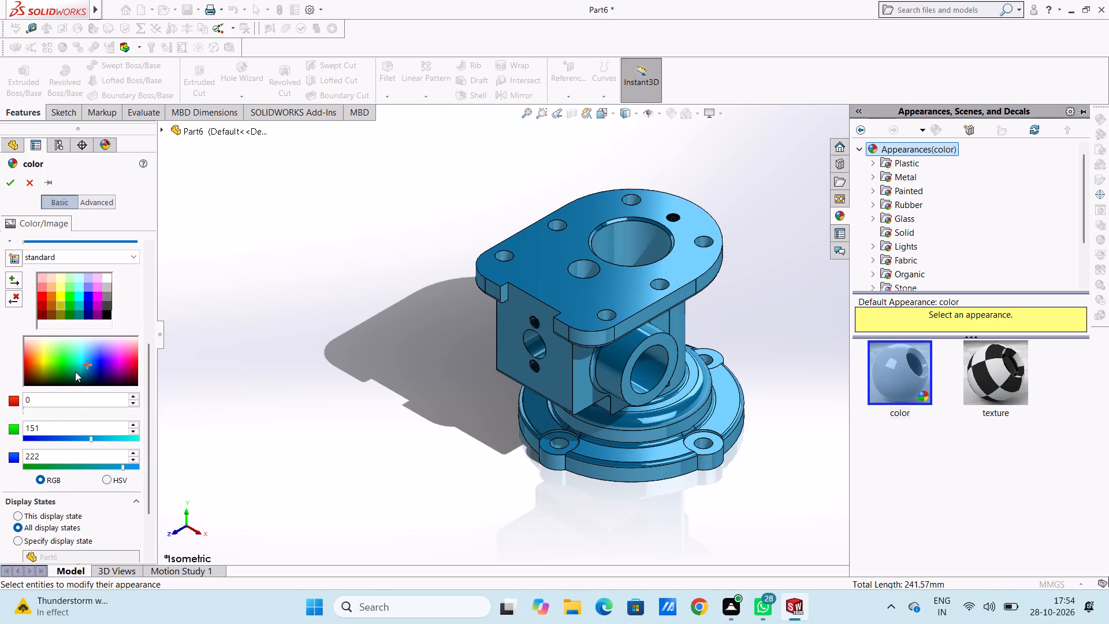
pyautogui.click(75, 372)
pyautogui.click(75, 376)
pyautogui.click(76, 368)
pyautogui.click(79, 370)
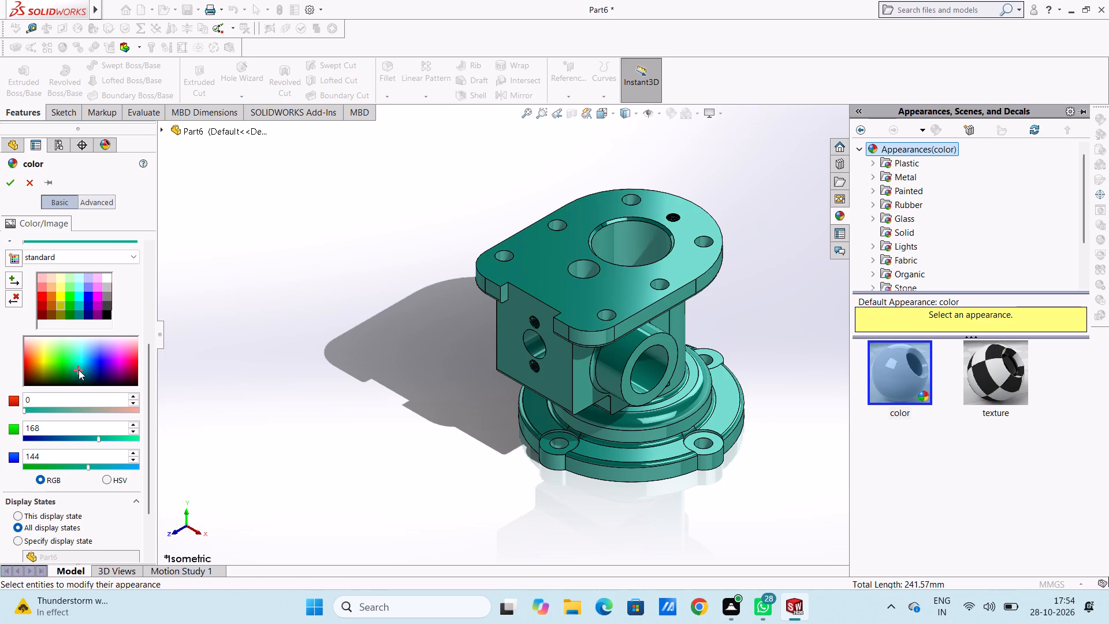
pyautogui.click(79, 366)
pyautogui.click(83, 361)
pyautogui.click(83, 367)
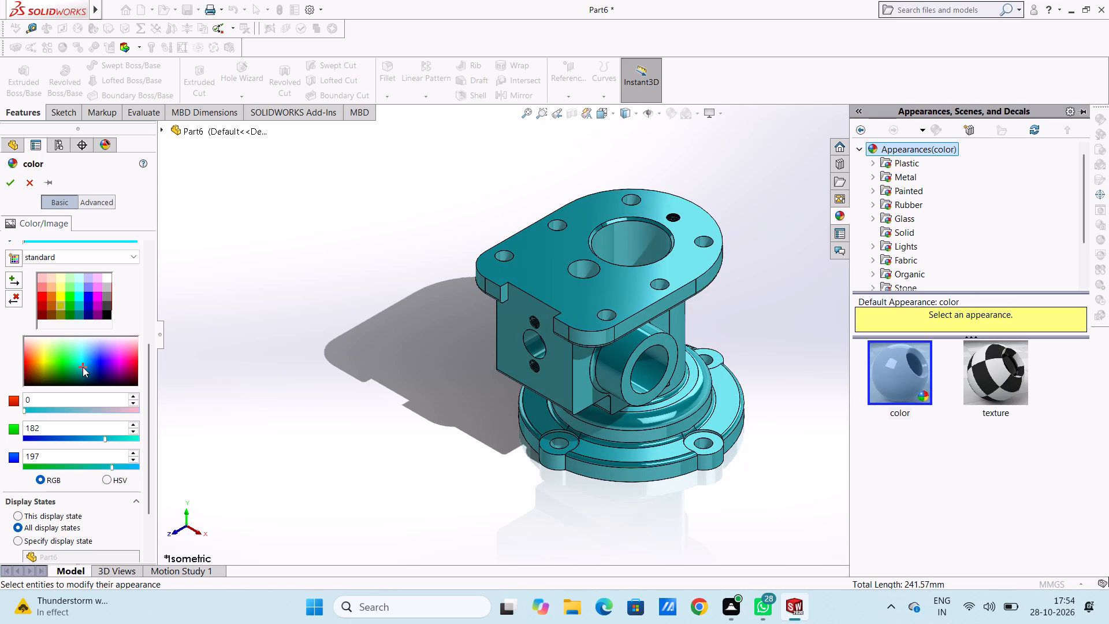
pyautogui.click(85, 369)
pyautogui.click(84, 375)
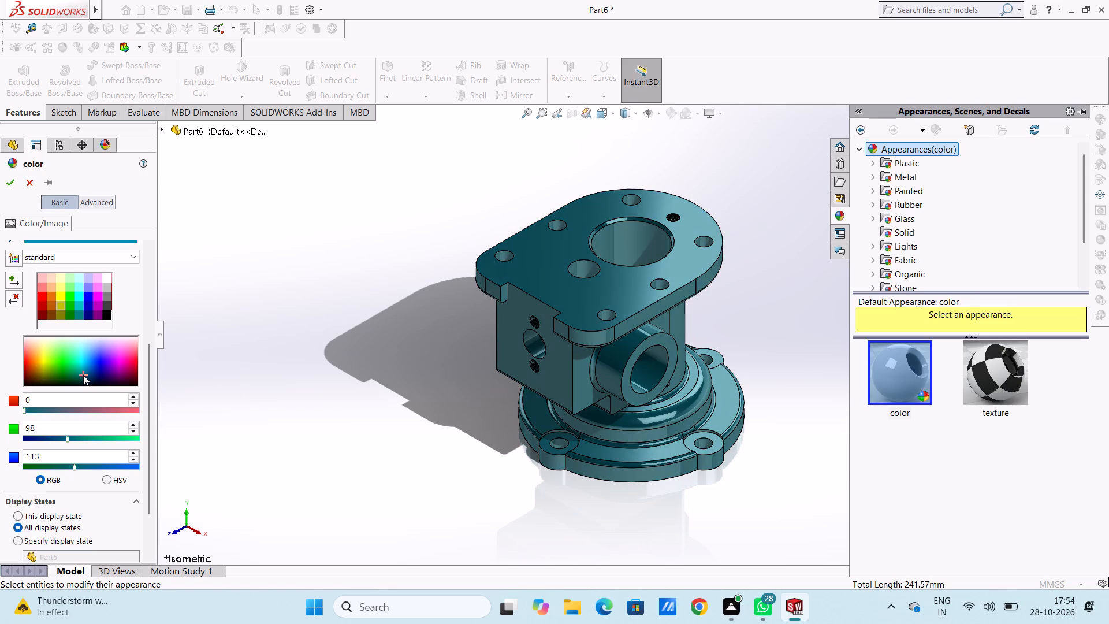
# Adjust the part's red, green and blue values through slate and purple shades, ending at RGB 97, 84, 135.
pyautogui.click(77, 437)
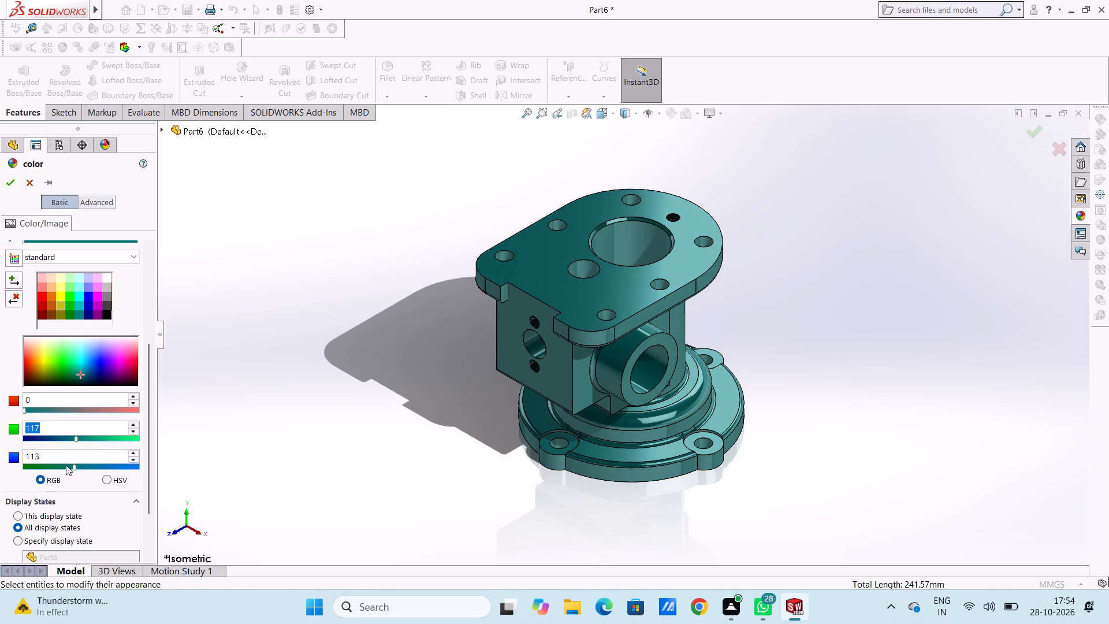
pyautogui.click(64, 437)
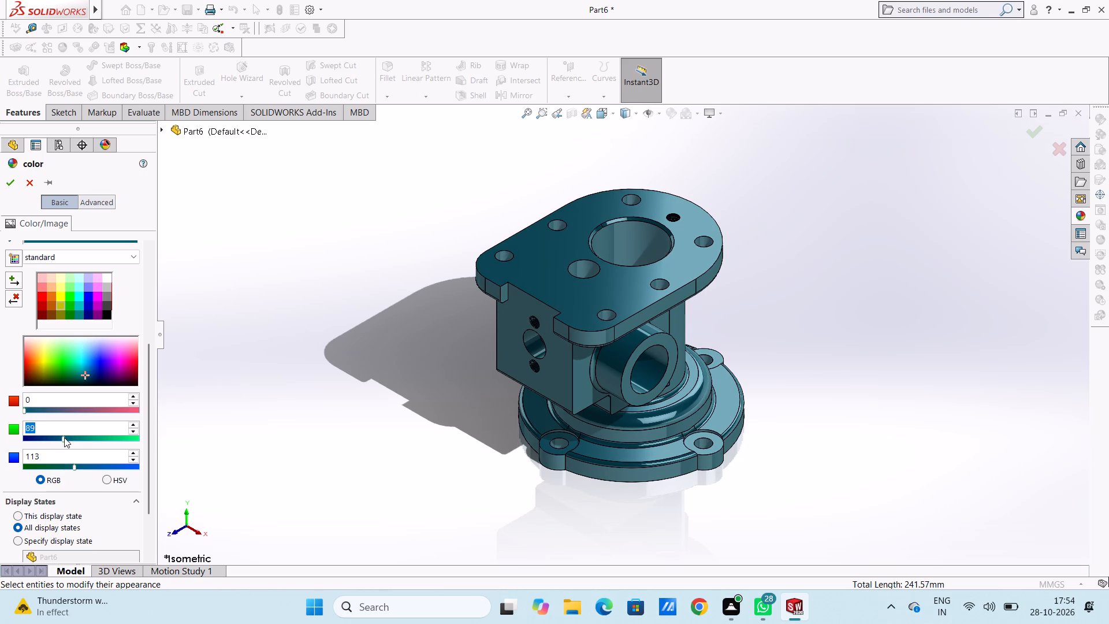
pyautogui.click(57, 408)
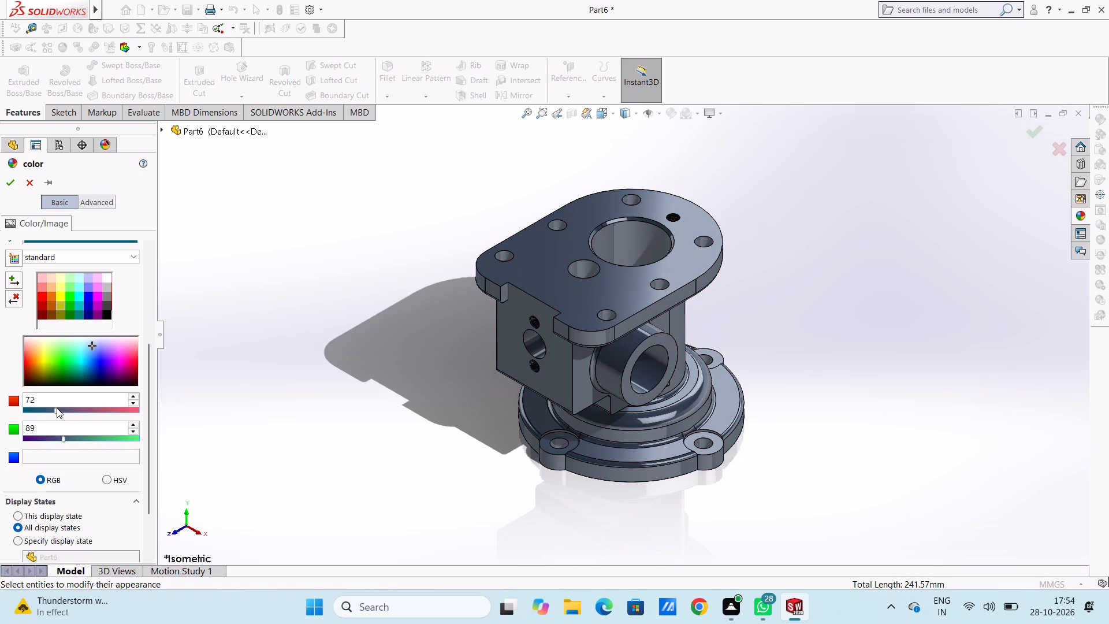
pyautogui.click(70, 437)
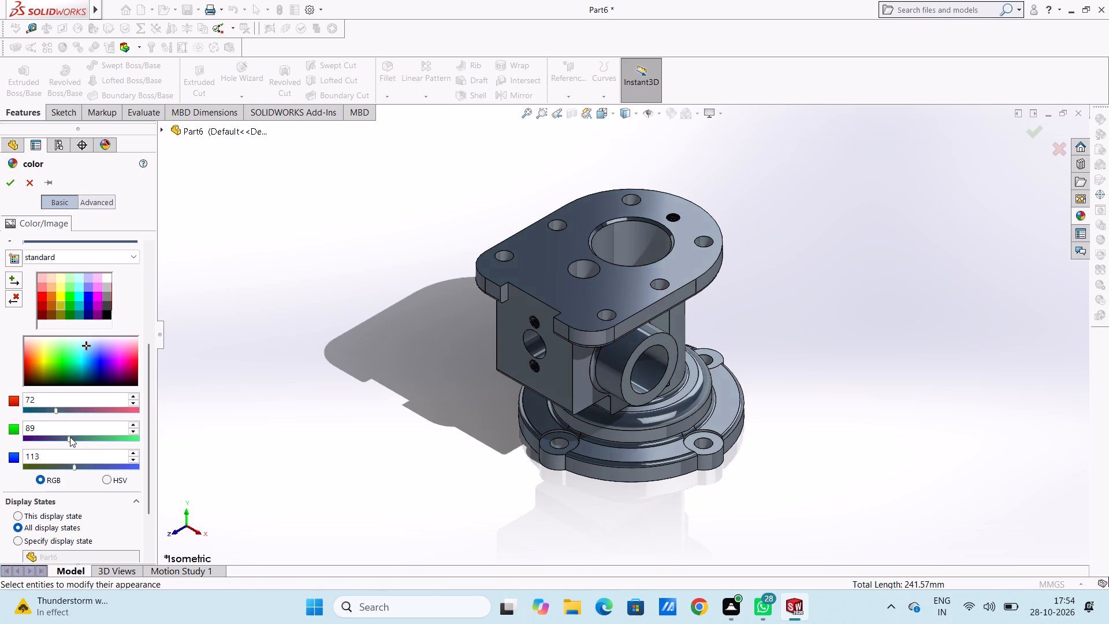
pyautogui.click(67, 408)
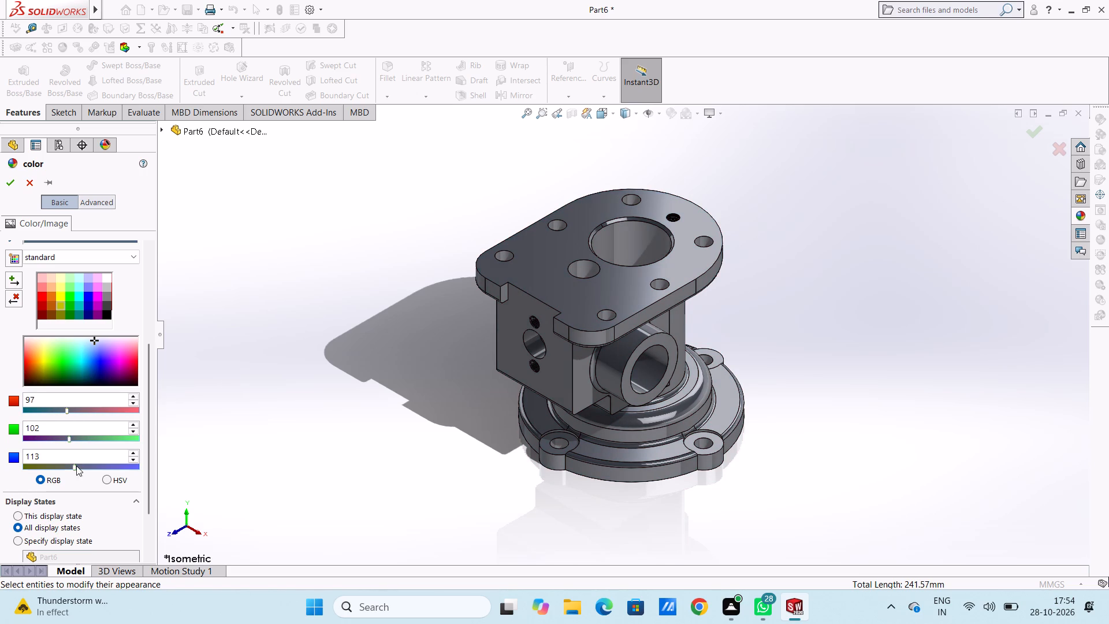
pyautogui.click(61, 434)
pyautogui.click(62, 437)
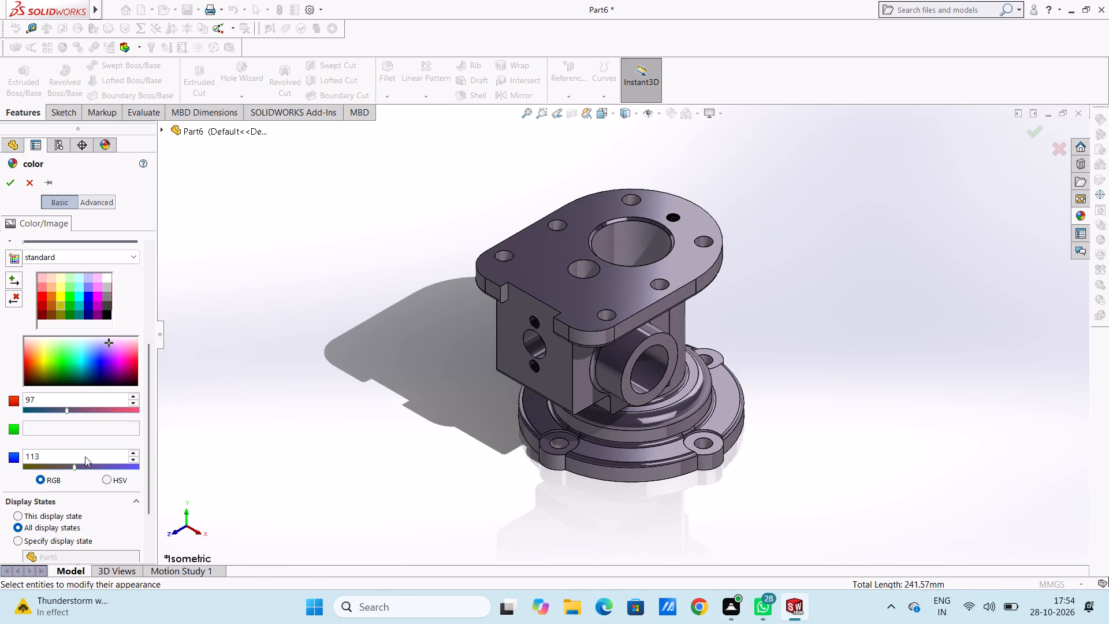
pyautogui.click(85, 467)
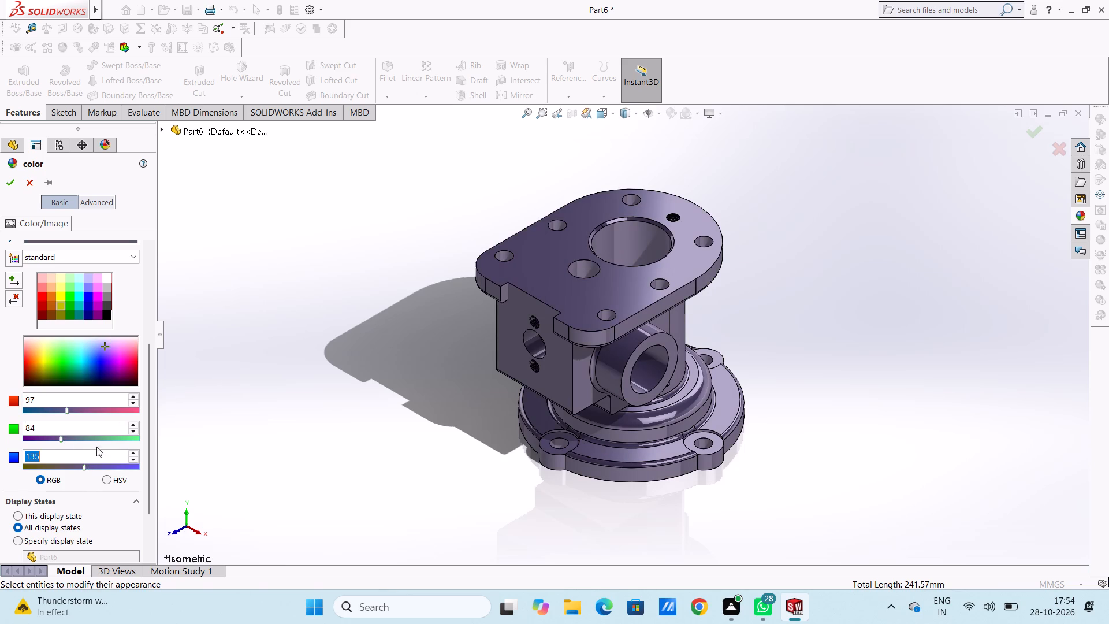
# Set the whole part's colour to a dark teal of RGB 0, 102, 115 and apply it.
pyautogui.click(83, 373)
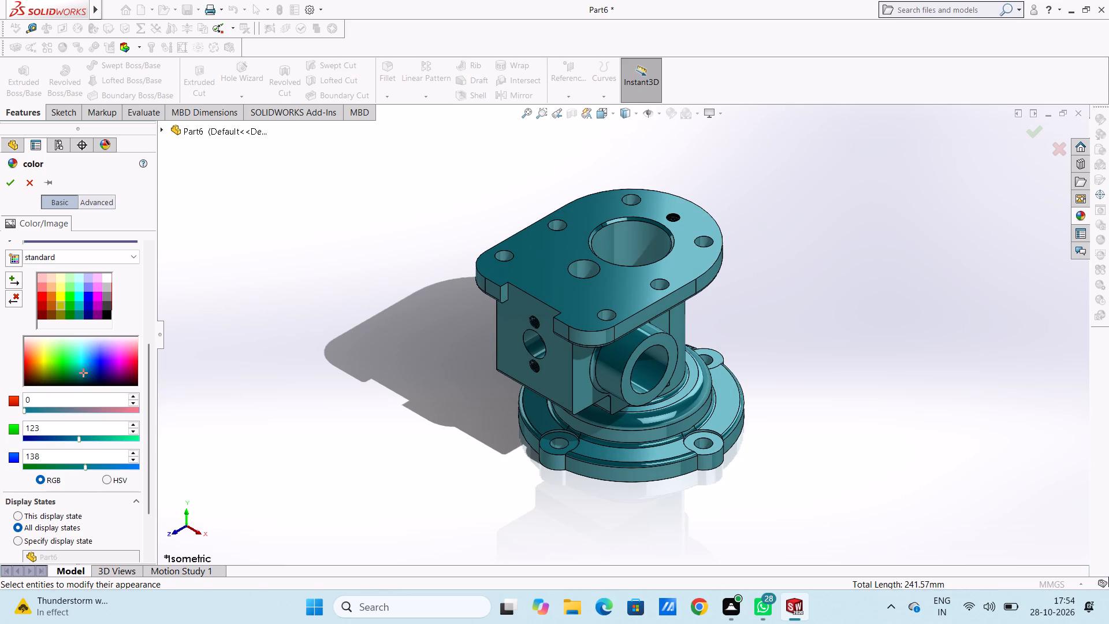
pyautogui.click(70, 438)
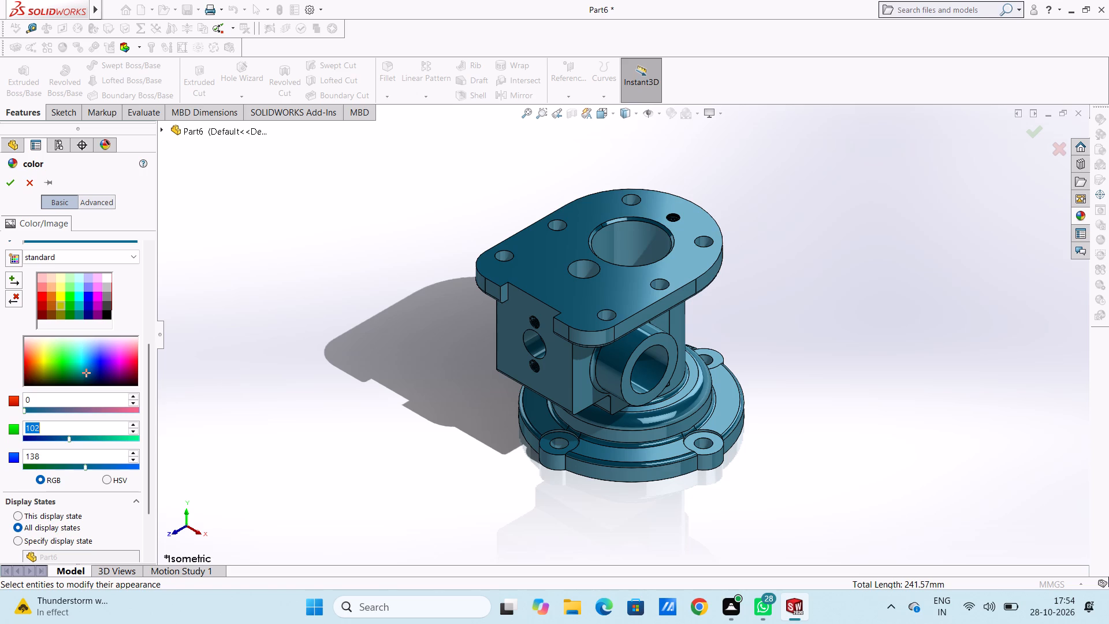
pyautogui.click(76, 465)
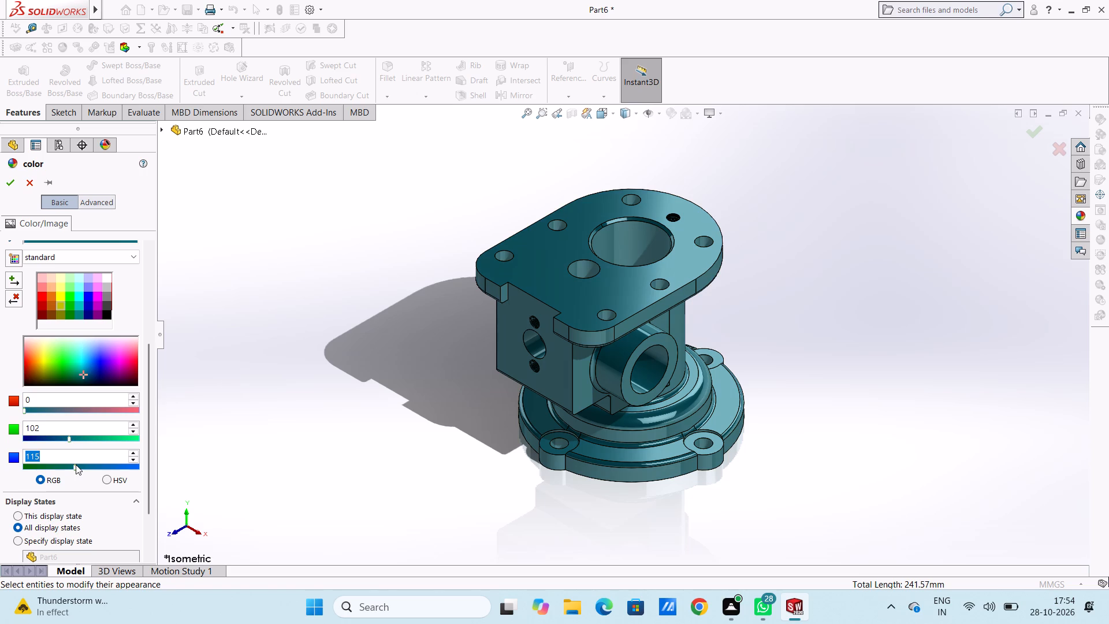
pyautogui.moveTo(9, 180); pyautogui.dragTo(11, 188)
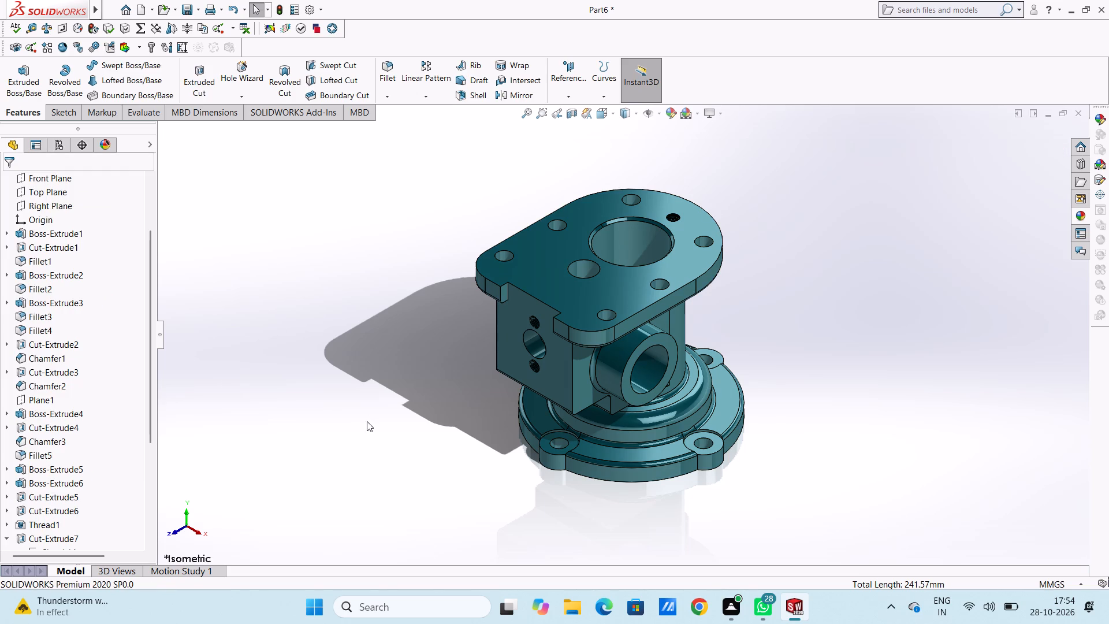
# Recolour the whole part with a dark teal of RGB 0, 97, 101 and apply it.
pyautogui.moveTo(373, 415); pyautogui.dragTo(344, 403, button='middle')
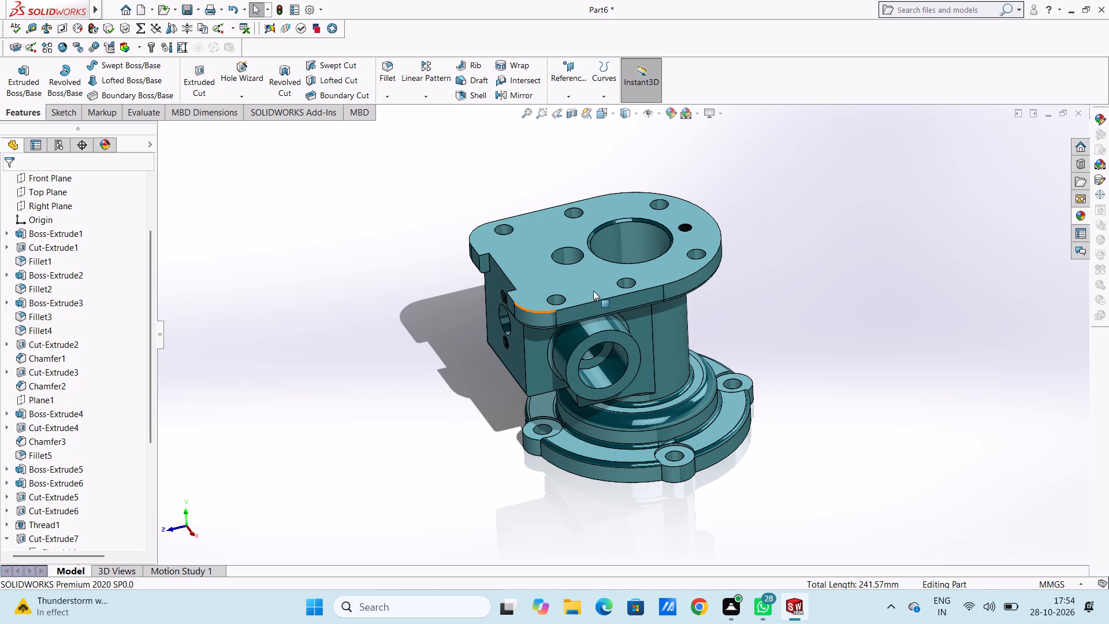
pyautogui.scroll(-4, 599, 257)
pyautogui.scroll(3, 599, 257)
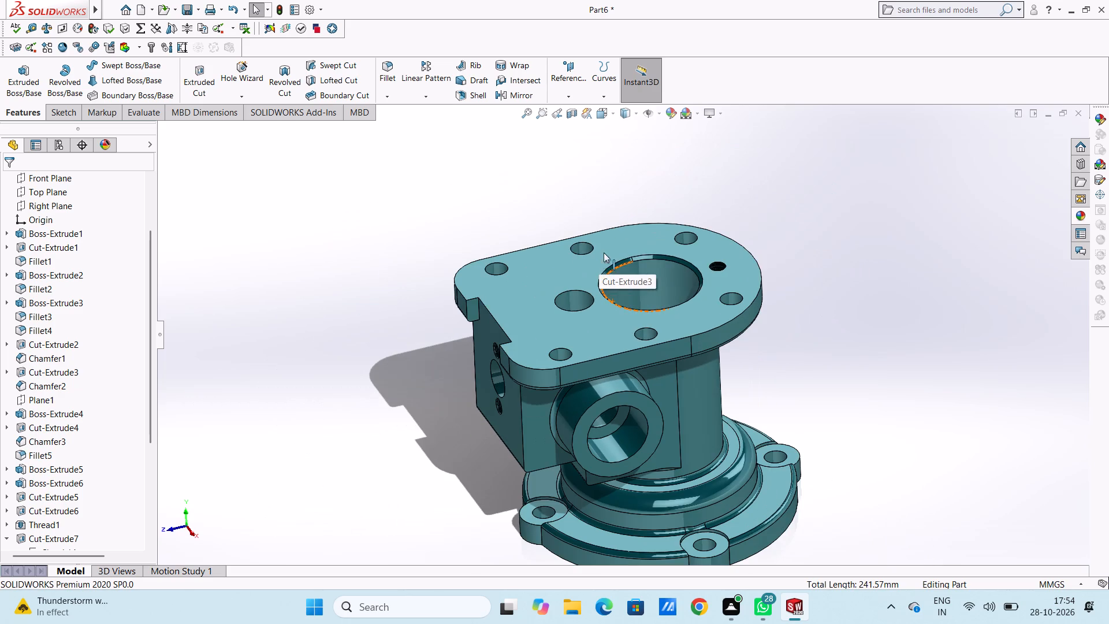
pyautogui.click(667, 117)
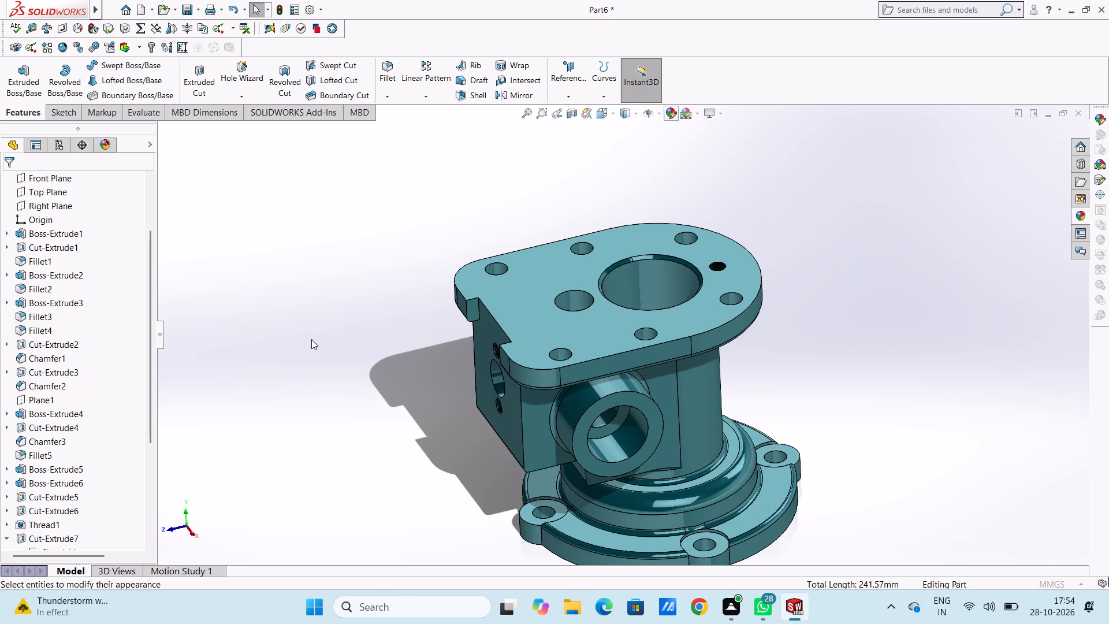
pyautogui.click(76, 459)
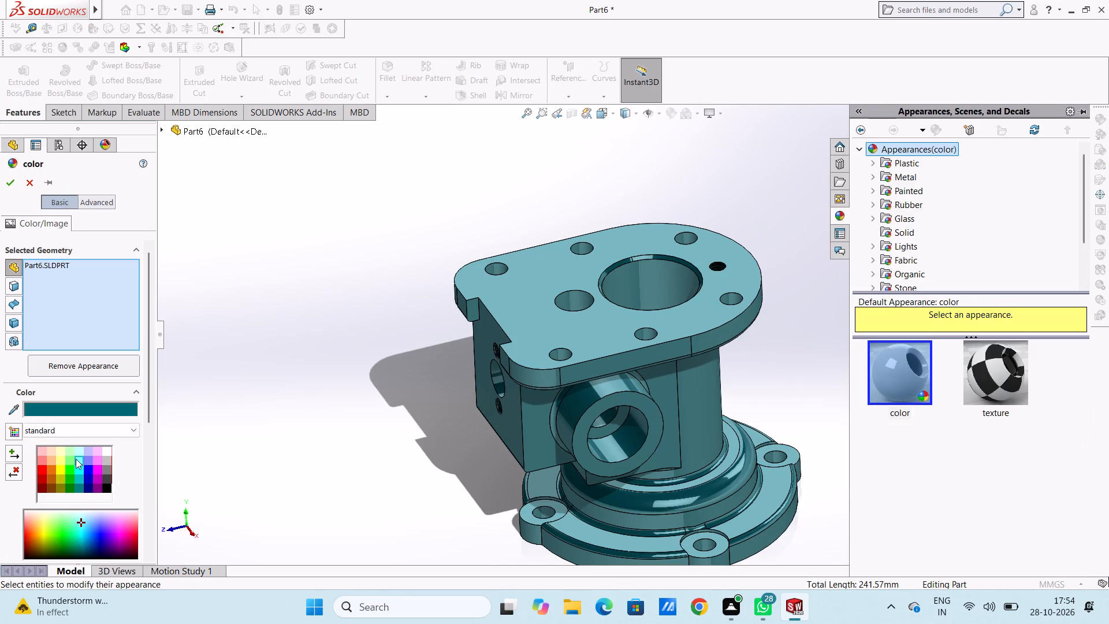
pyautogui.scroll(-1, 87, 477)
pyautogui.click(81, 447)
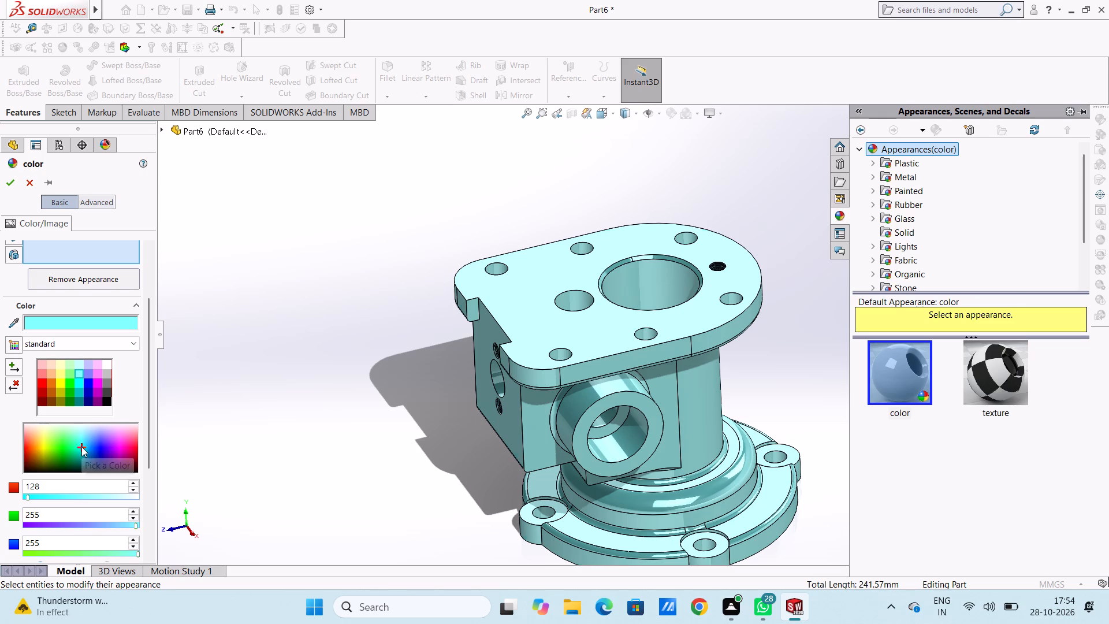
pyautogui.click(83, 456)
pyautogui.click(82, 459)
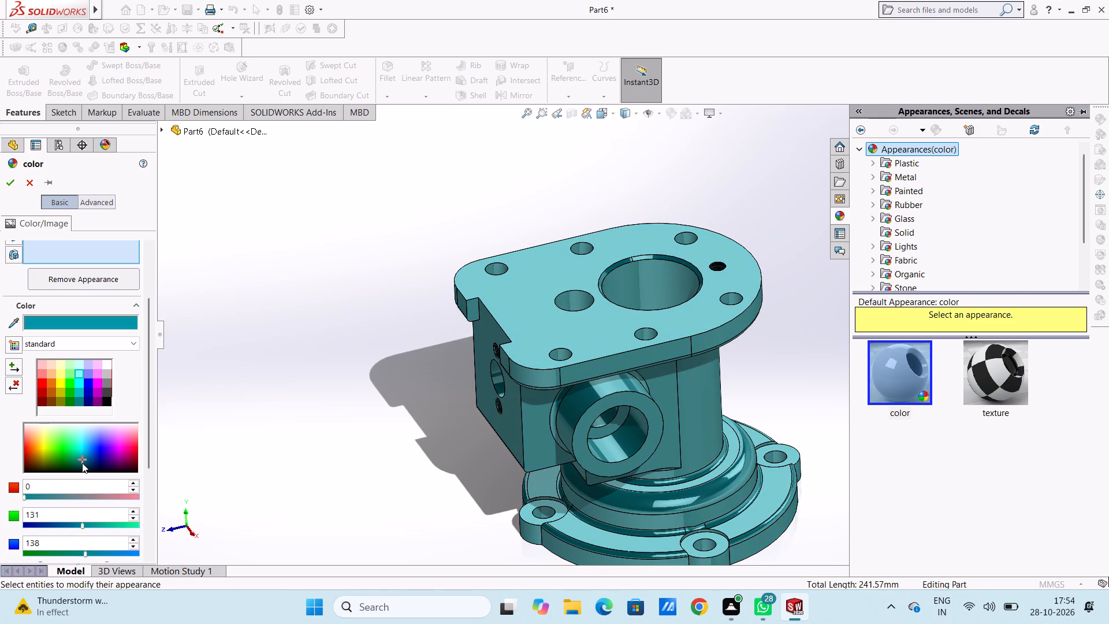
pyautogui.click(82, 463)
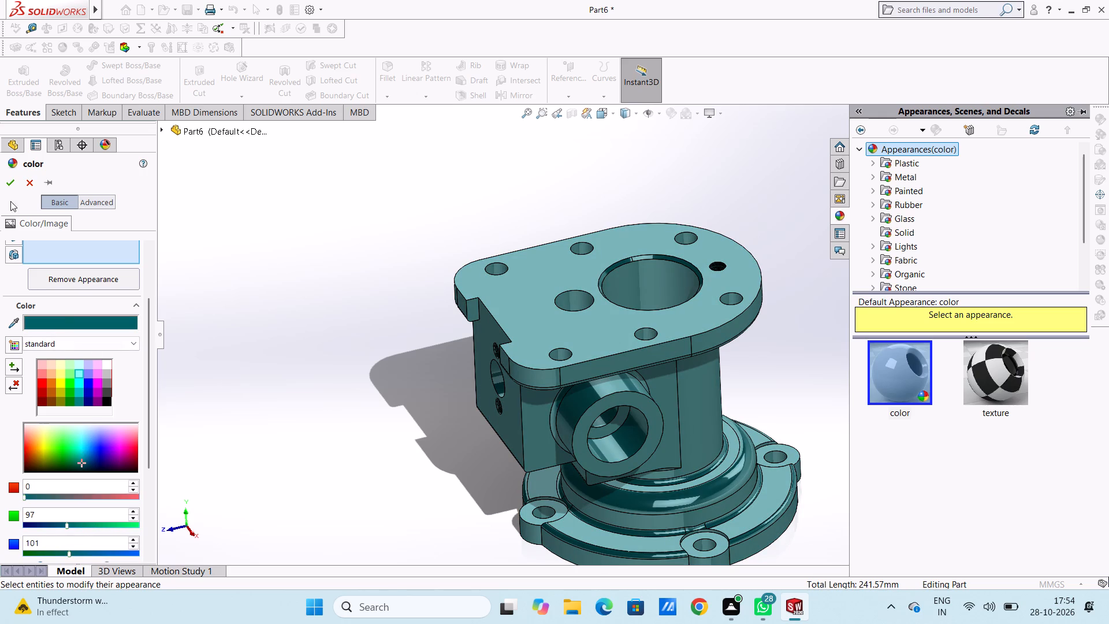
pyautogui.click(11, 180)
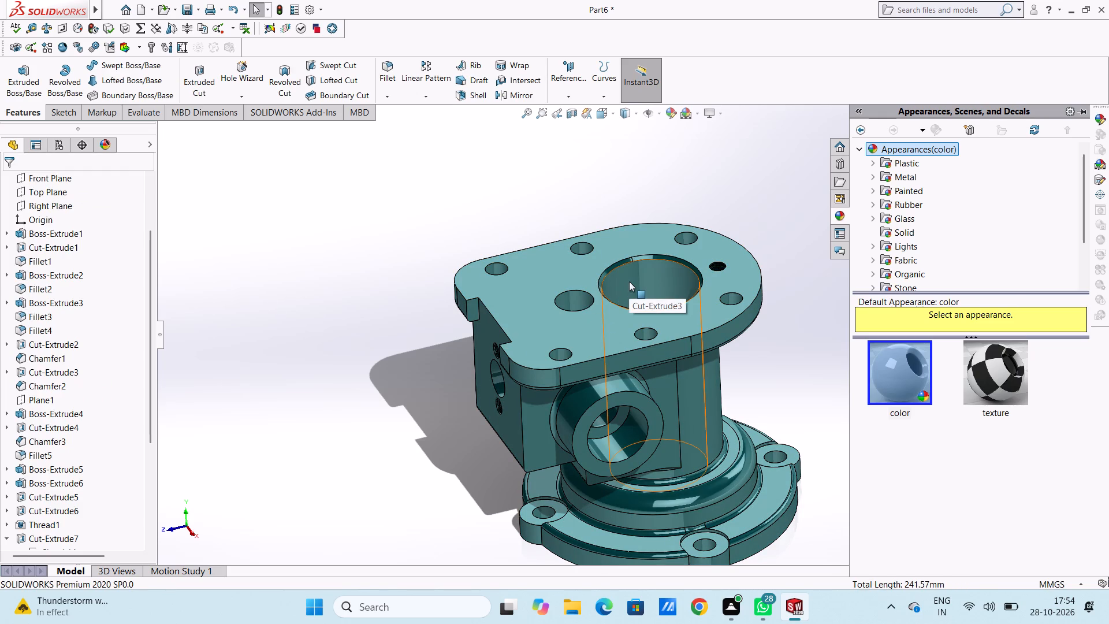
# Colour the inner wall of the large top bore and the narrow ring face above it light grey.
pyautogui.scroll(-3, 638, 281)
pyautogui.click(642, 266)
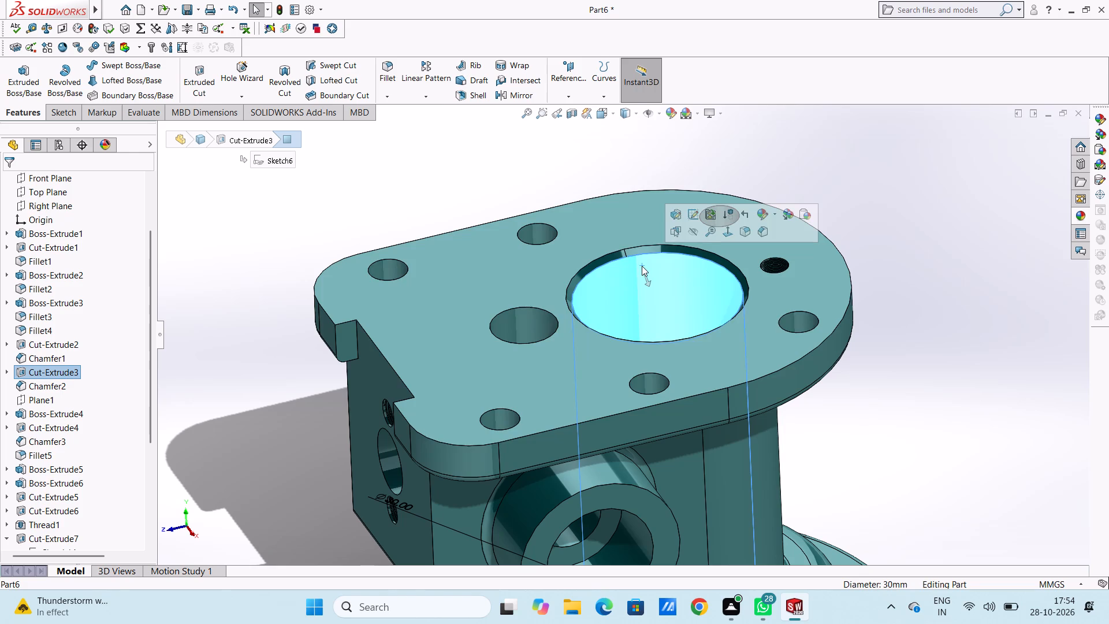
pyautogui.click(669, 113)
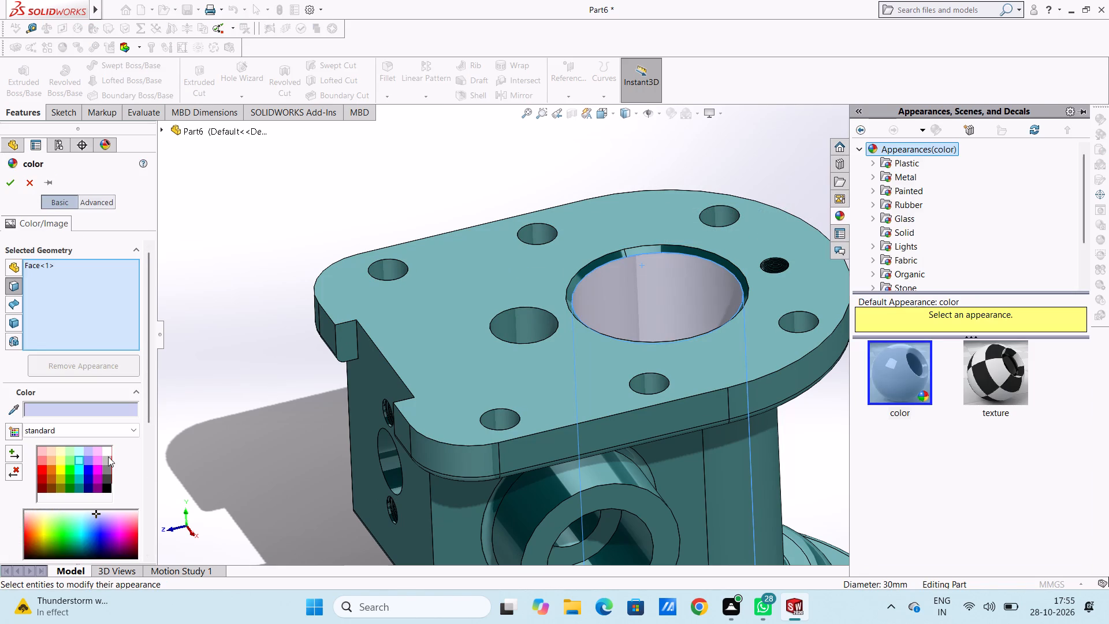
pyautogui.click(108, 456)
pyautogui.click(623, 251)
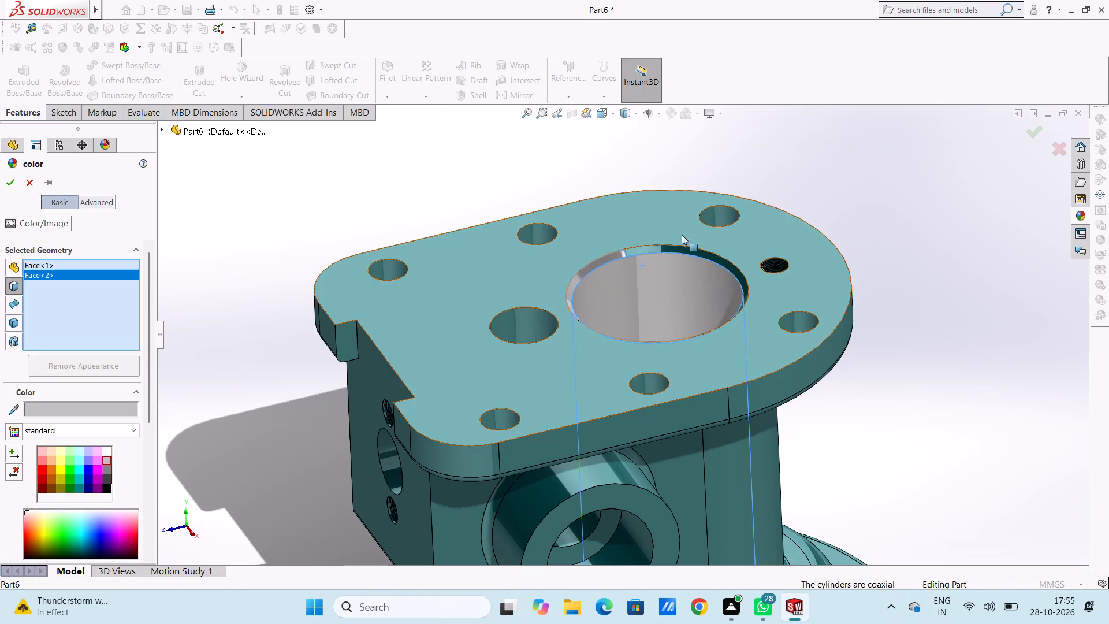
# Colour the top flange's larger hole, threaded hole, five of its bolt holes and the side block's bore light grey.
pyautogui.click(719, 213)
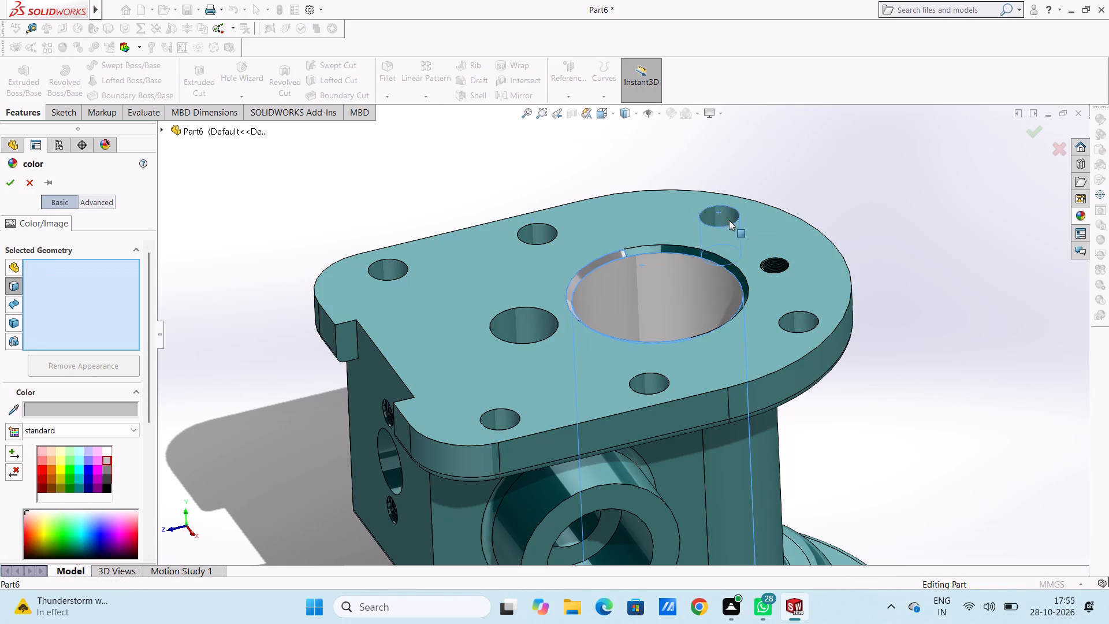
pyautogui.click(780, 262)
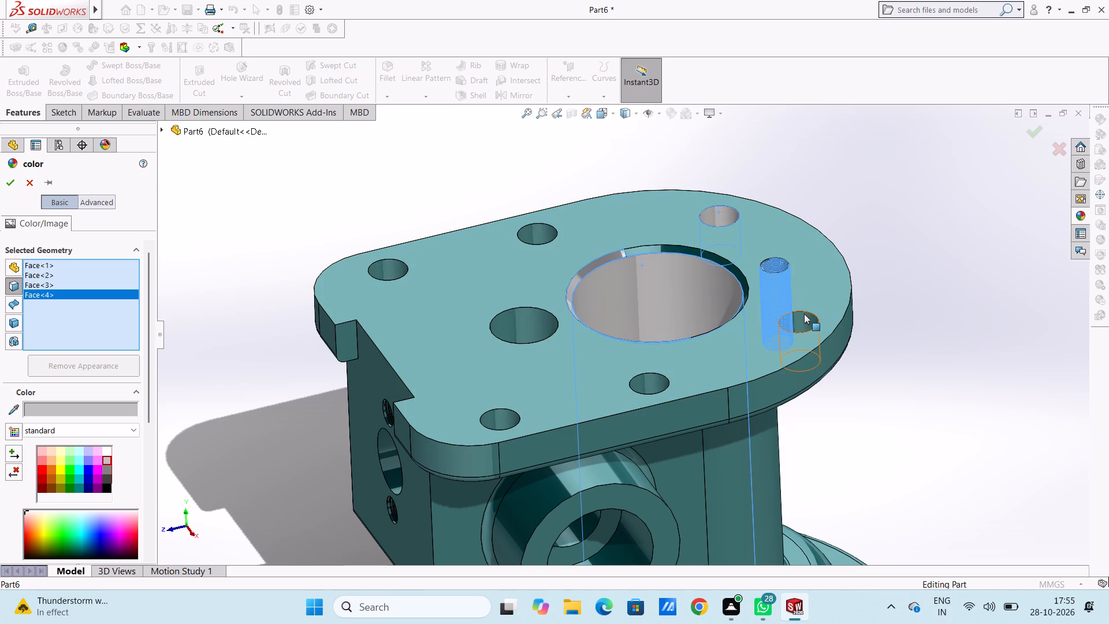
pyautogui.click(804, 314)
pyautogui.click(532, 233)
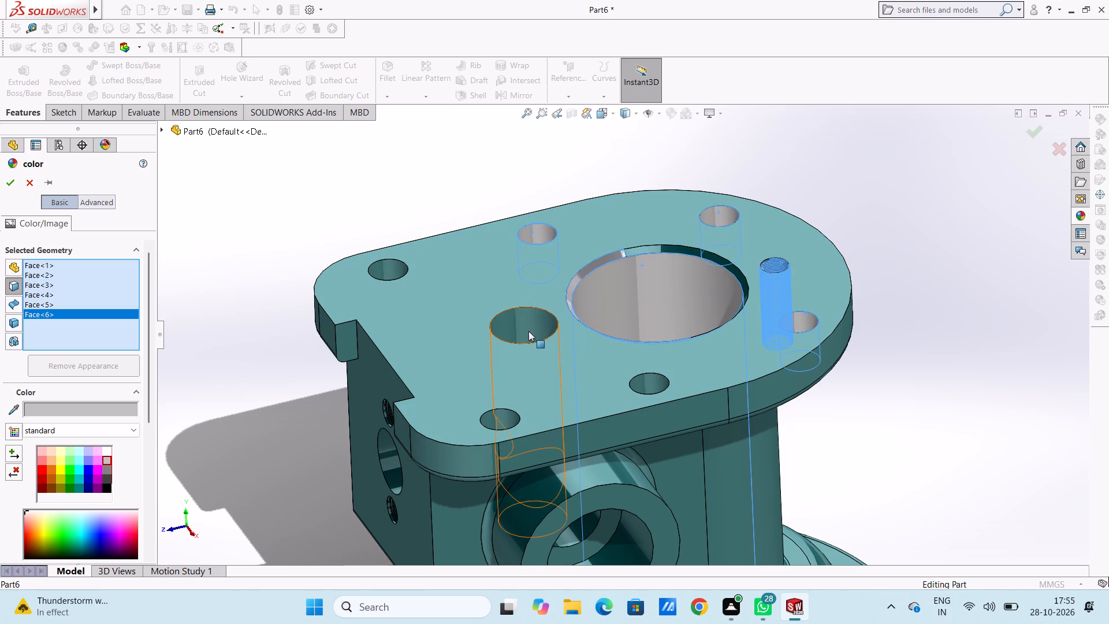
pyautogui.moveTo(529, 331); pyautogui.dragTo(523, 328)
pyautogui.click(383, 267)
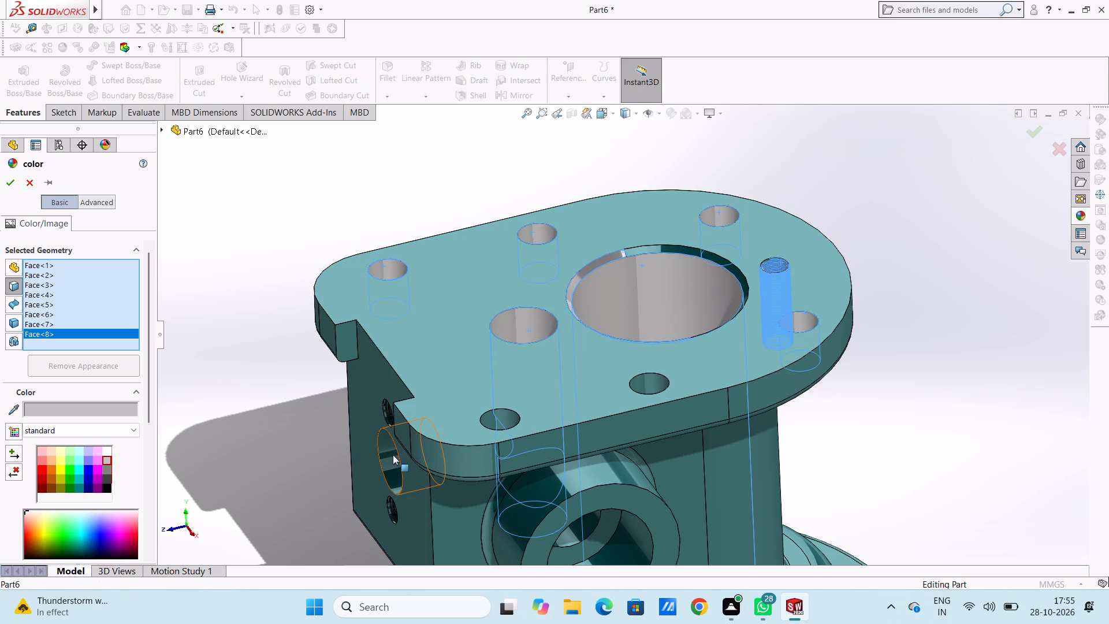
pyautogui.click(389, 454)
pyautogui.click(497, 419)
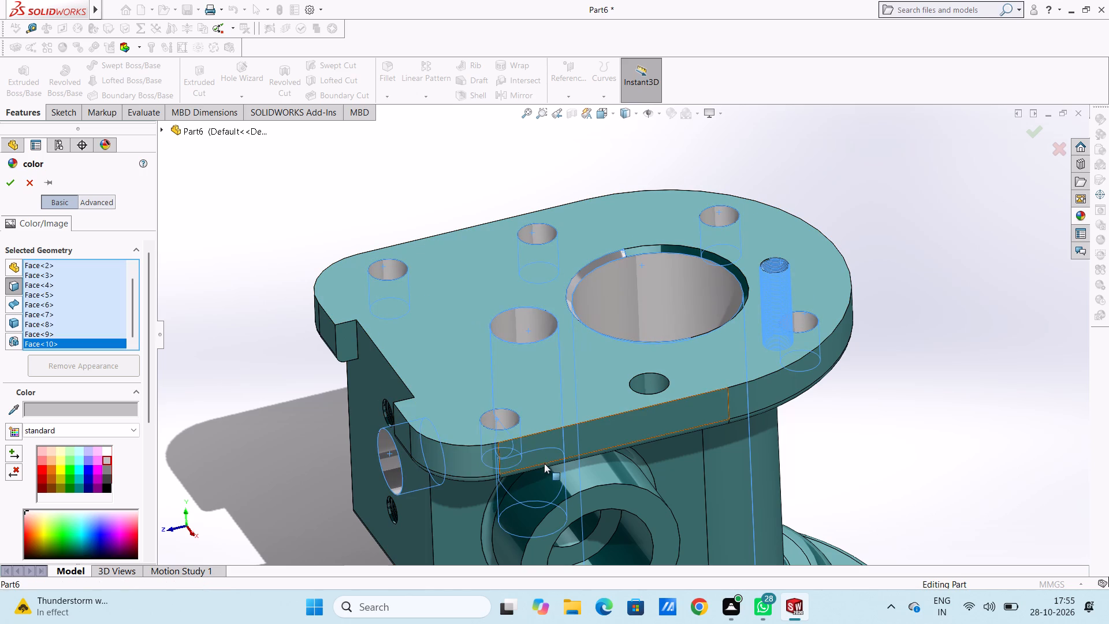
# Colour the recessed seat, recess wall and bolt hole of two adjacent base flange lugs light grey.
pyautogui.scroll(3, 546, 463)
pyautogui.moveTo(593, 483); pyautogui.dragTo(652, 488, button='middle')
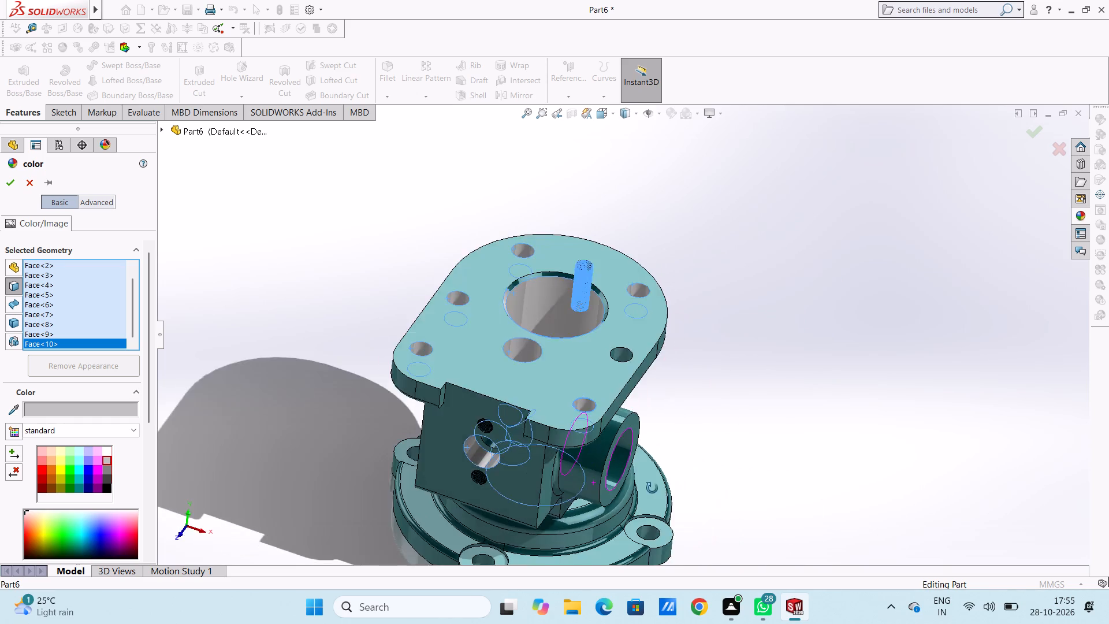
pyautogui.moveTo(652, 488); pyautogui.dragTo(632, 407, button='middle')
pyautogui.scroll(5, 632, 408)
pyautogui.scroll(-4, 624, 475)
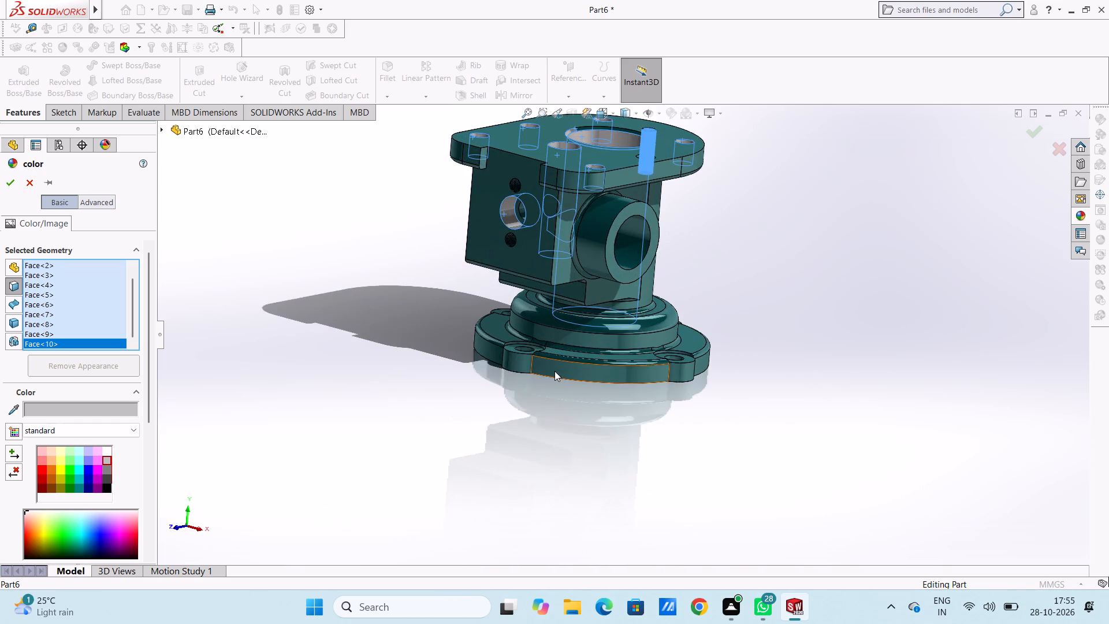
pyautogui.moveTo(553, 370); pyautogui.dragTo(536, 450, button='middle')
pyautogui.scroll(-7, 507, 341)
pyautogui.click(614, 356)
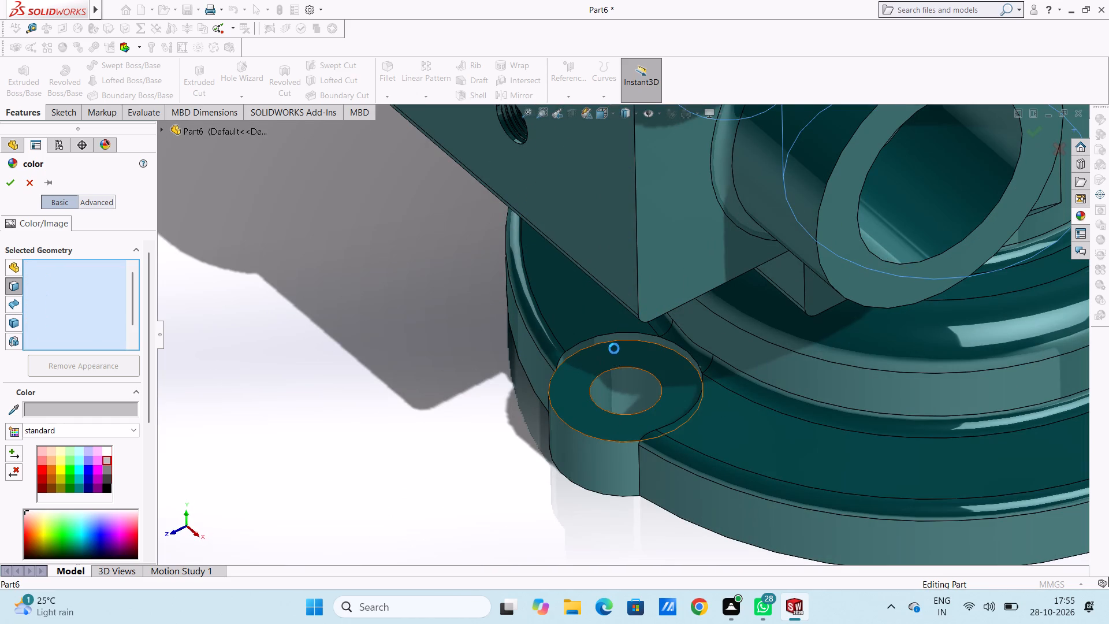
pyautogui.click(611, 336)
pyautogui.scroll(5, 682, 373)
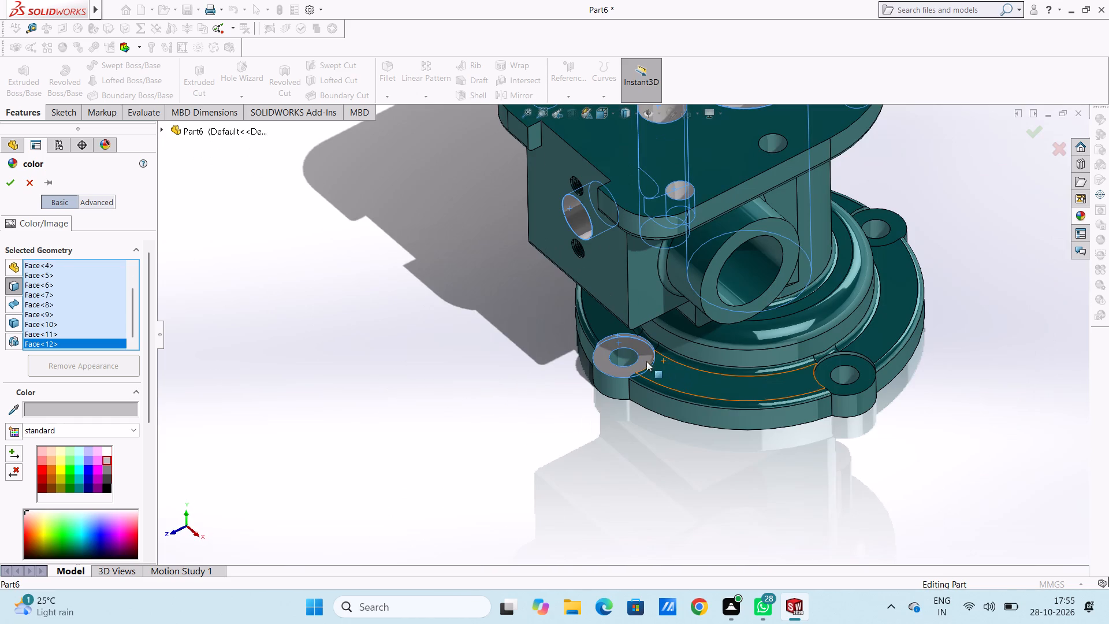
pyautogui.click(623, 358)
pyautogui.scroll(-5, 856, 382)
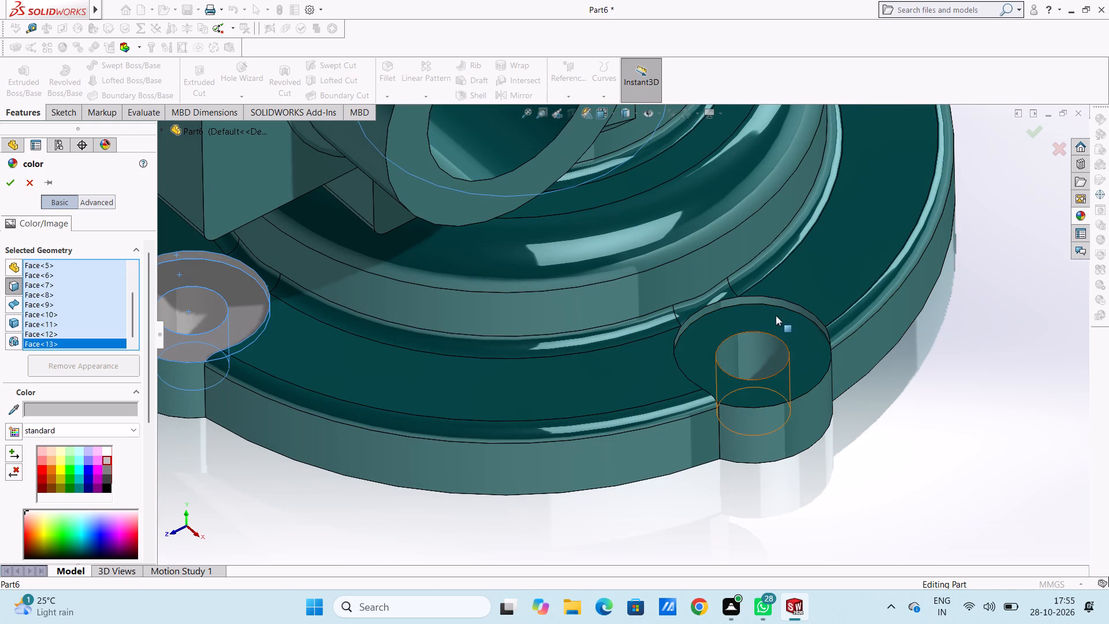
pyautogui.click(769, 303)
pyautogui.click(769, 325)
pyautogui.click(757, 355)
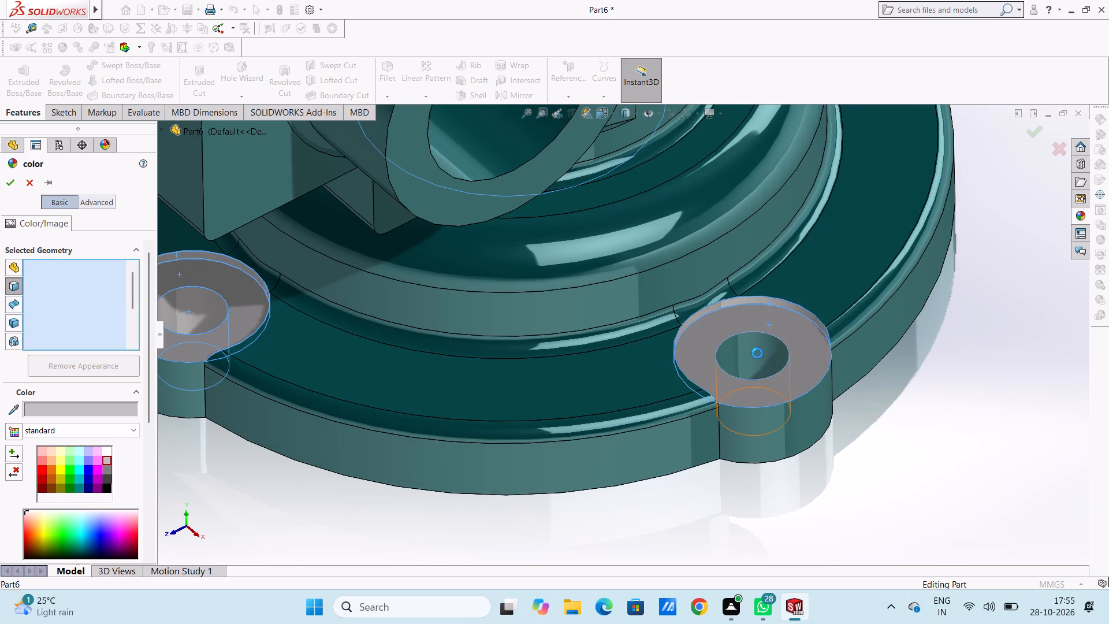
# Colour the recess wall, seat and bolt hole of the third base flange lug light grey.
pyautogui.scroll(4, 760, 339)
pyautogui.moveTo(758, 245); pyautogui.dragTo(720, 359, button='middle')
pyautogui.scroll(4, 762, 179)
pyautogui.moveTo(740, 266); pyautogui.dragTo(695, 123, button='middle')
pyautogui.moveTo(698, 250); pyautogui.dragTo(665, 388, button='middle')
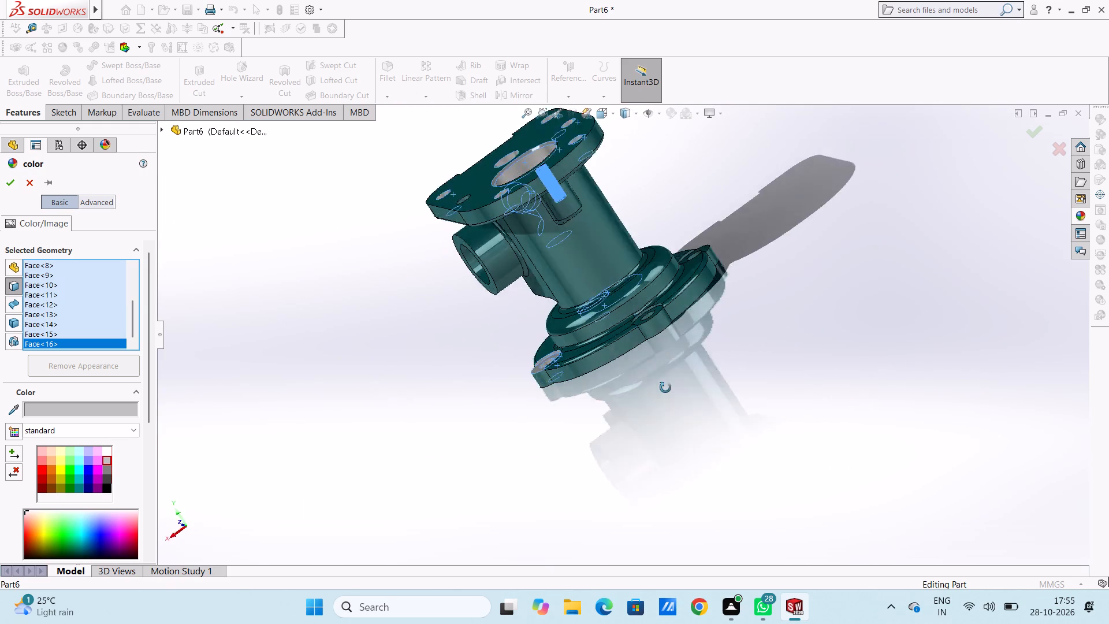
pyautogui.moveTo(665, 388); pyautogui.dragTo(712, 363, button='middle')
pyautogui.scroll(-5, 697, 325)
pyautogui.scroll(-4, 609, 289)
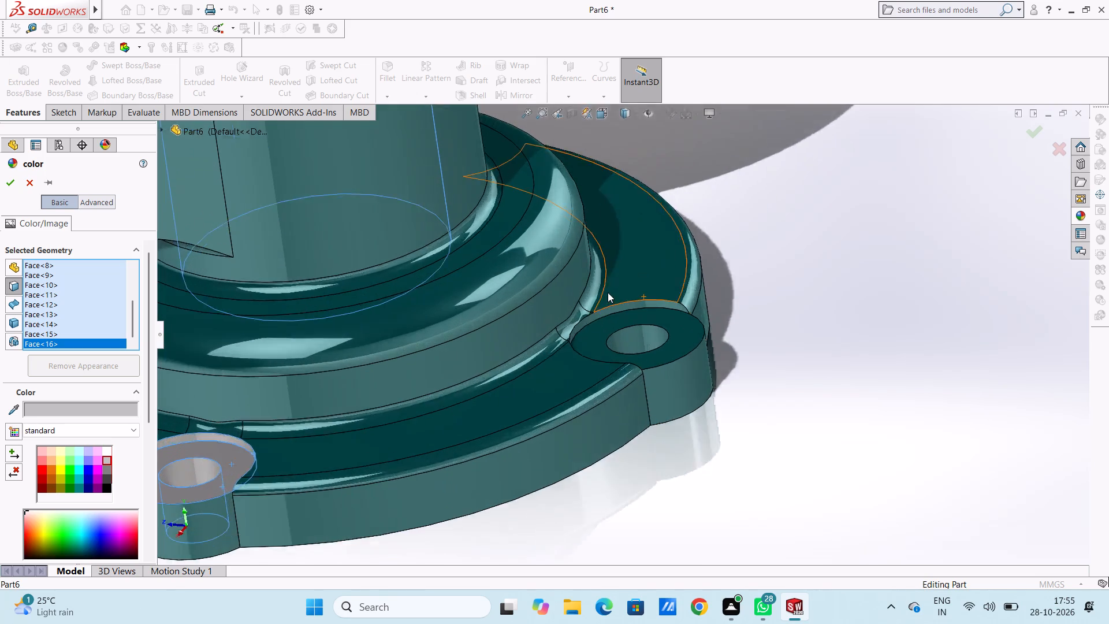
pyautogui.scroll(-1, 608, 292)
pyautogui.click(615, 326)
pyautogui.click(634, 353)
pyautogui.click(645, 383)
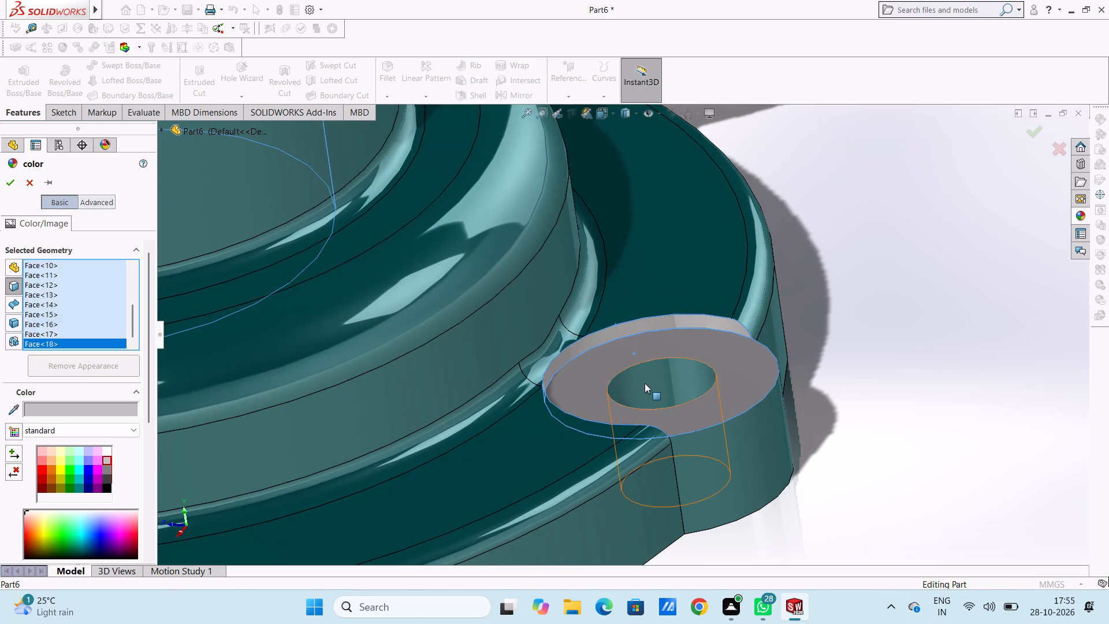
# Colour the recess wall, seat and bolt hole of the fourth base flange lug light grey.
pyautogui.scroll(5, 672, 277)
pyautogui.moveTo(660, 265); pyautogui.dragTo(524, 363, button='middle')
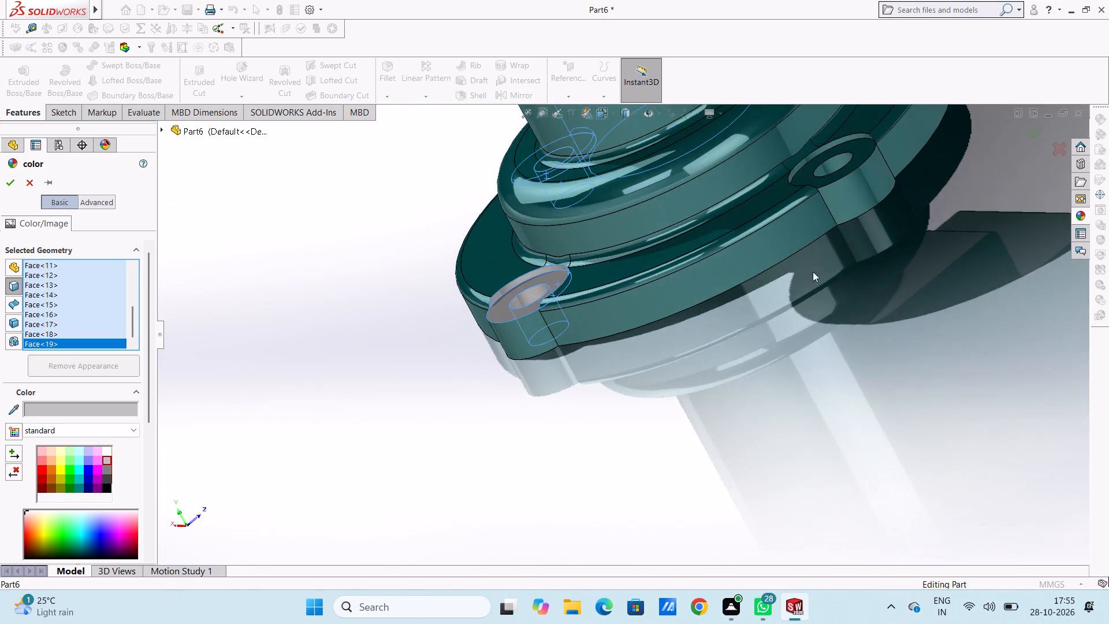
pyautogui.scroll(5, 864, 243)
pyautogui.scroll(-6, 736, 235)
pyautogui.scroll(-3, 637, 231)
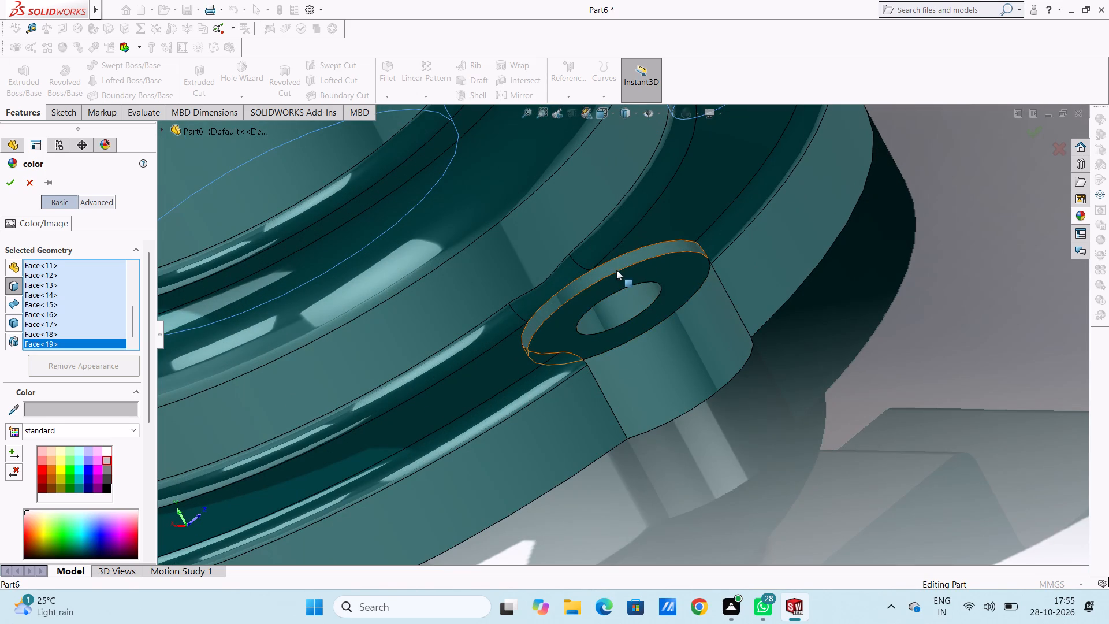
pyautogui.click(616, 265)
pyautogui.click(623, 285)
pyautogui.click(625, 307)
# Colour the side boss's inner bore, shoulder and outer bore light grey, and apply the colour to all selected faces.
pyautogui.scroll(4, 625, 308)
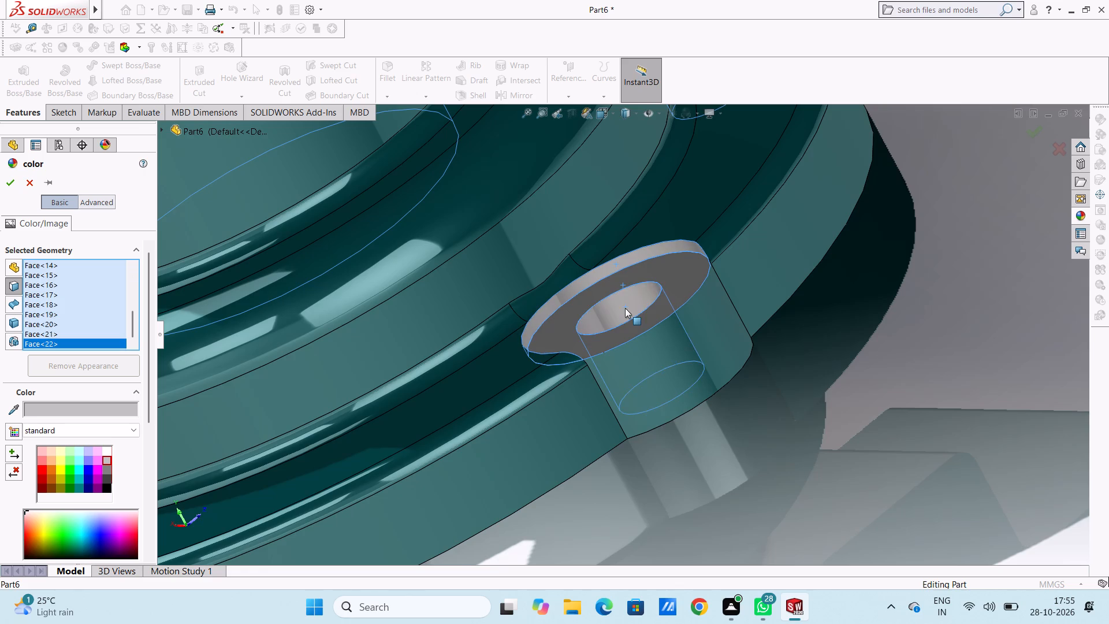
pyautogui.scroll(2, 625, 308)
pyautogui.moveTo(720, 365); pyautogui.dragTo(836, 313, button='middle')
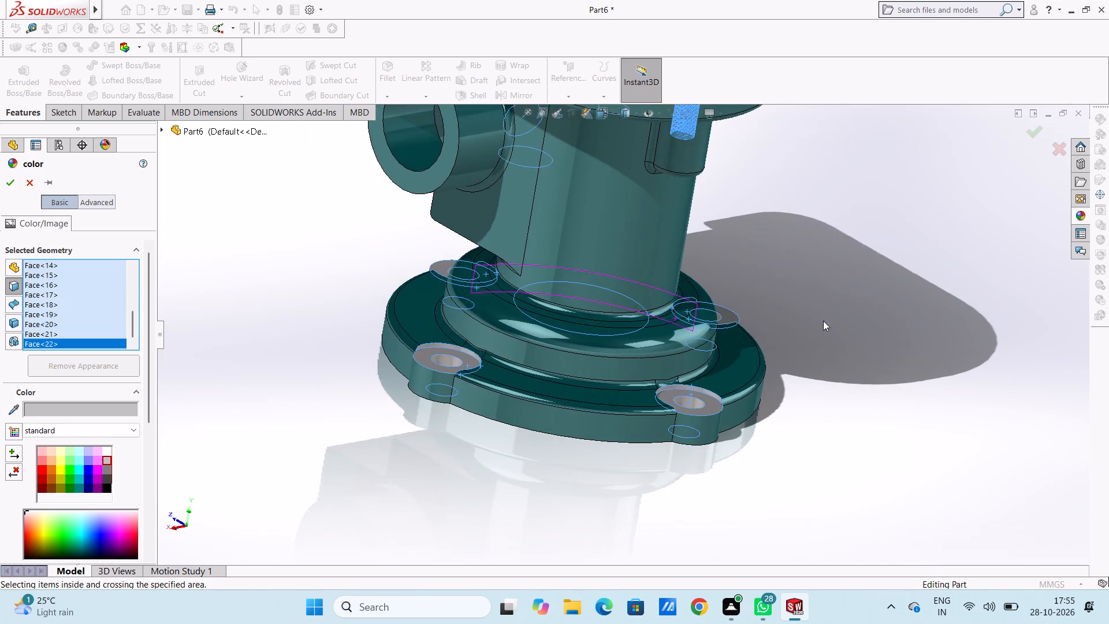
pyautogui.scroll(4, 812, 314)
pyautogui.moveTo(790, 360); pyautogui.dragTo(809, 311, button='middle')
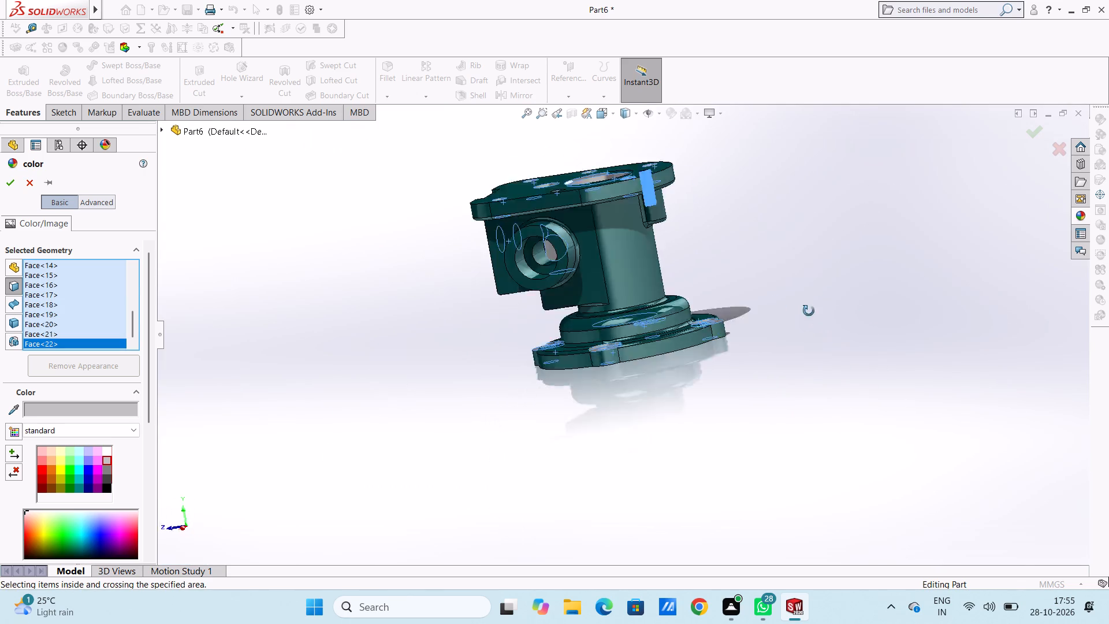
pyautogui.moveTo(809, 311); pyautogui.dragTo(806, 276, button='middle')
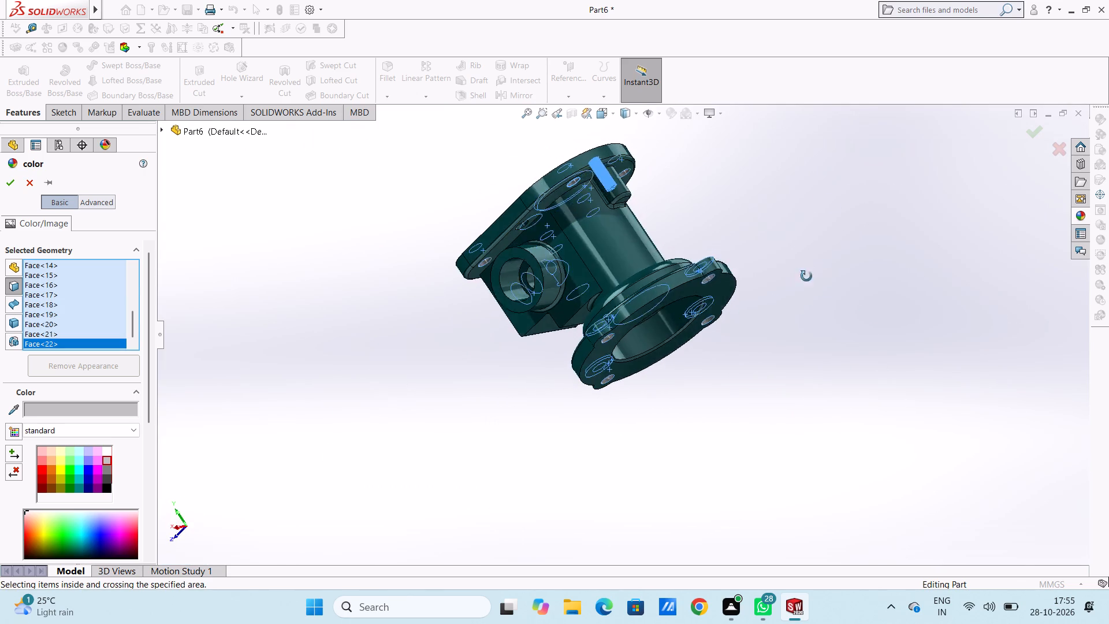
pyautogui.moveTo(806, 276); pyautogui.dragTo(861, 299, button='middle')
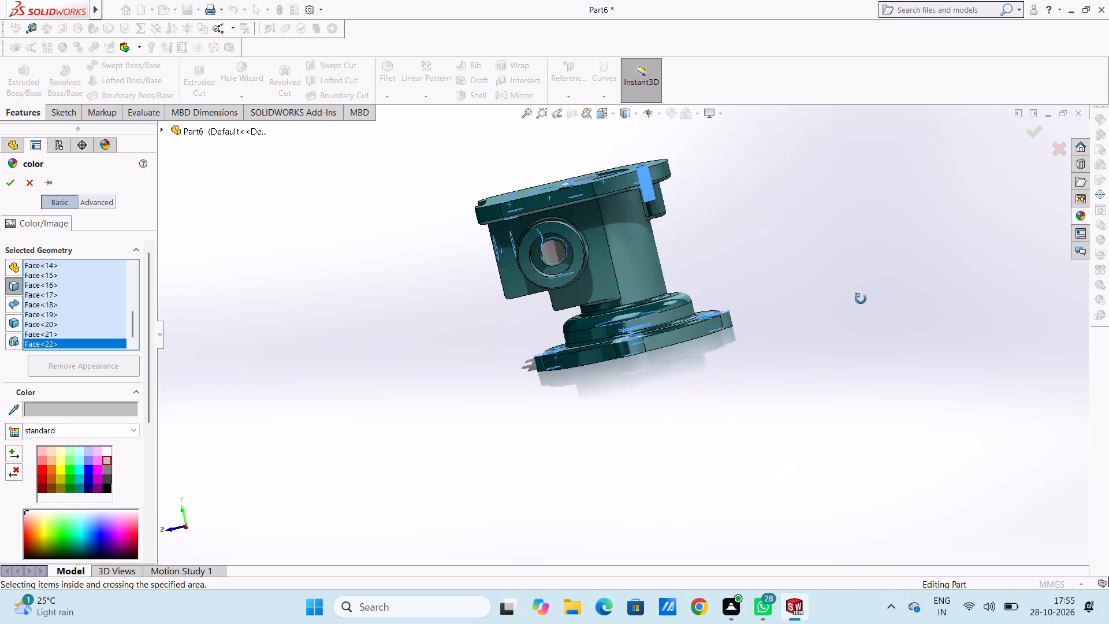
pyautogui.moveTo(861, 299); pyautogui.dragTo(843, 440, button='middle')
pyautogui.moveTo(843, 429); pyautogui.dragTo(857, 381, button='middle')
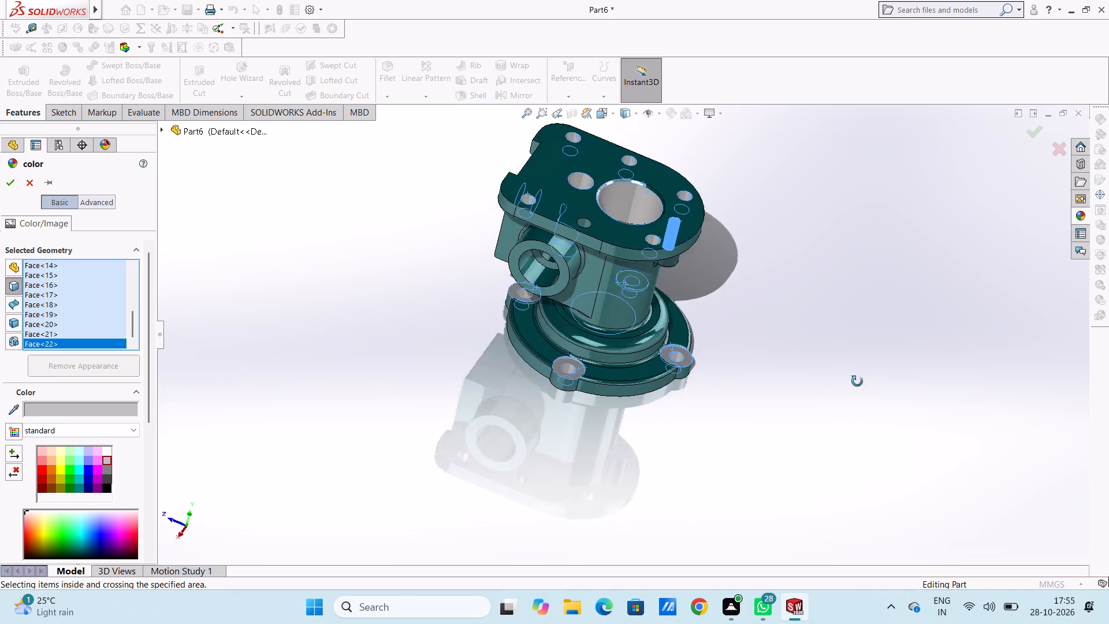
pyautogui.moveTo(857, 381); pyautogui.dragTo(870, 353, button='middle')
pyautogui.moveTo(866, 347); pyautogui.dragTo(910, 335, button='middle')
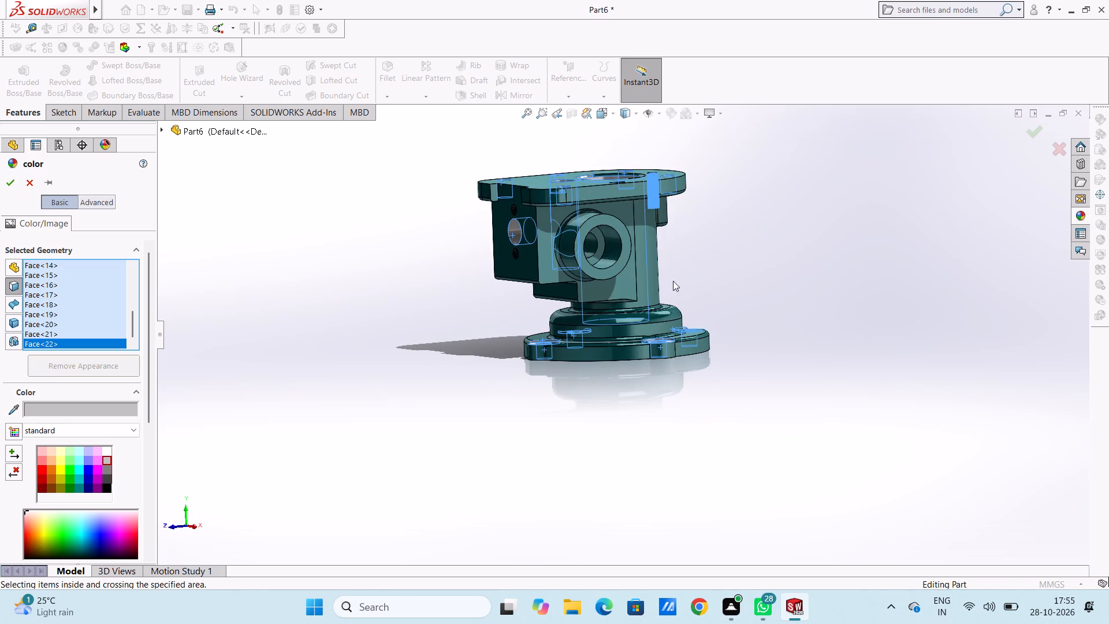
pyautogui.click(593, 242)
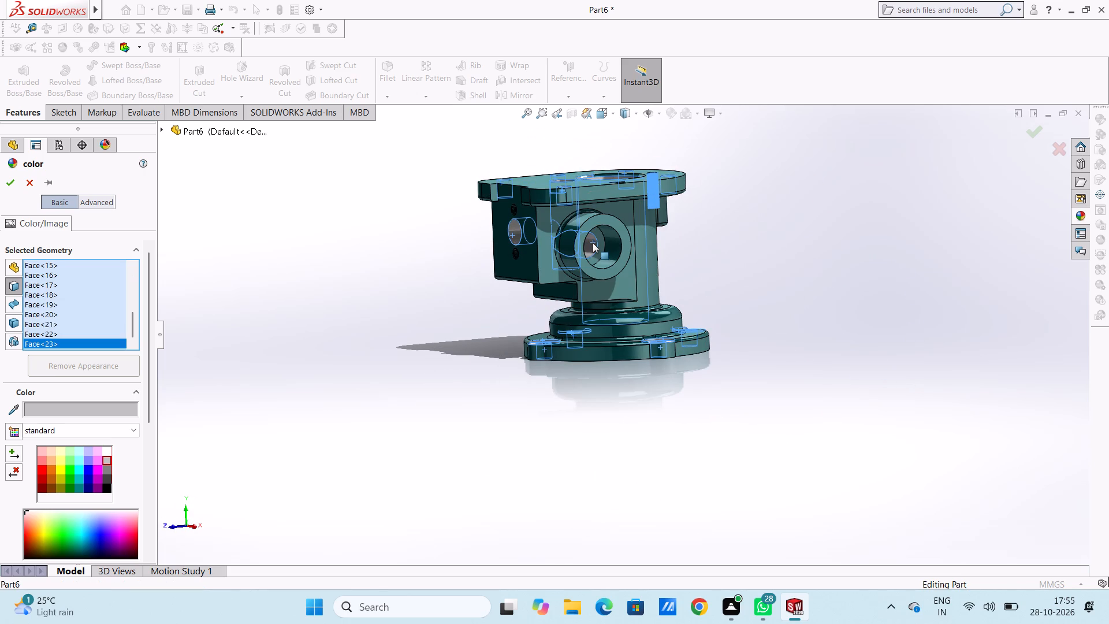
pyautogui.click(600, 240)
pyautogui.click(615, 242)
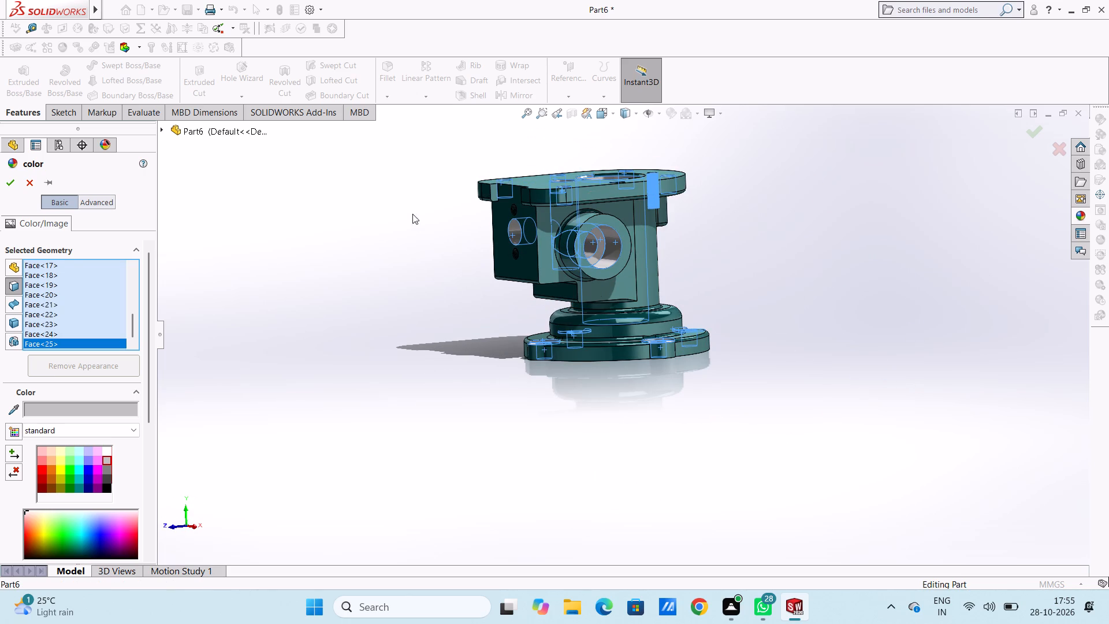
pyautogui.click(12, 181)
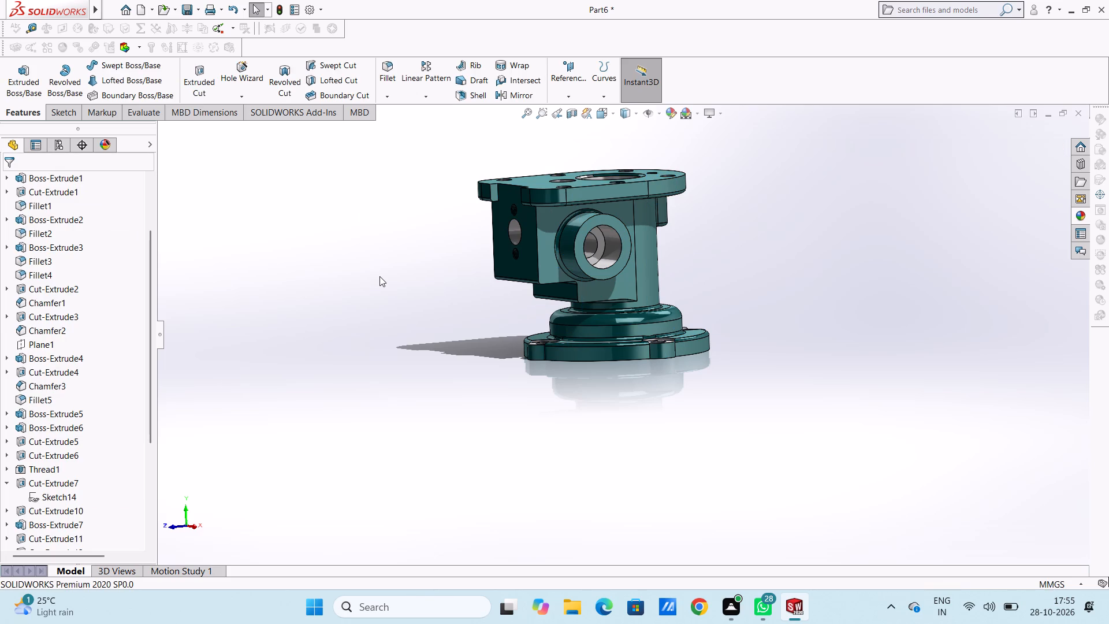
# Show the coloured housing in the isometric view.
pyautogui.hotkey('ctrl', '7')
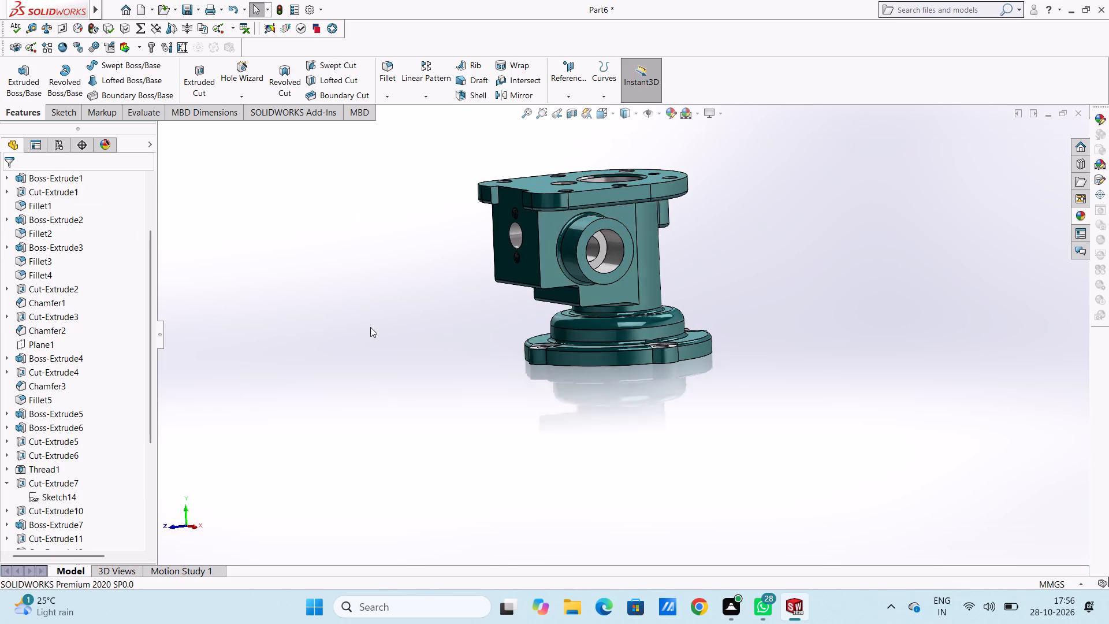
pyautogui.scroll(2, 588, 315)
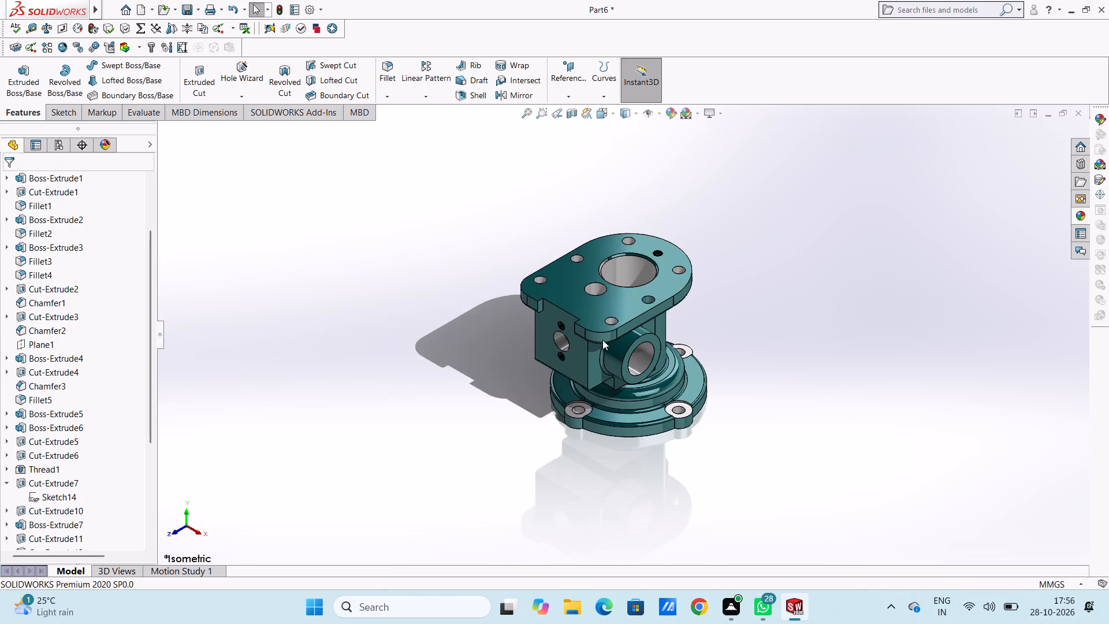
pyautogui.scroll(-1, 637, 383)
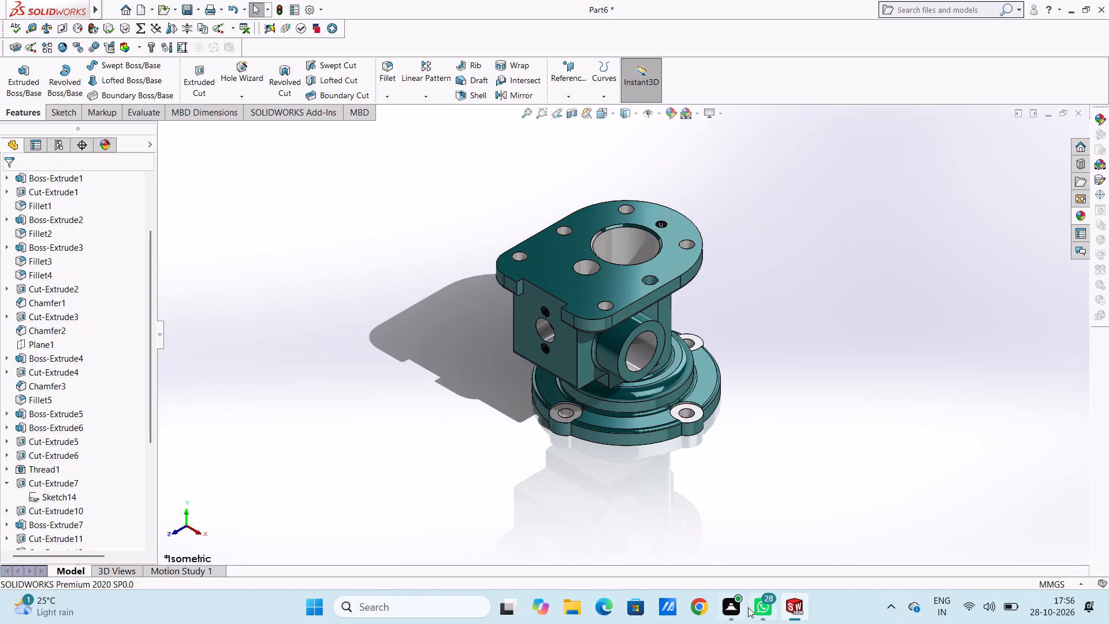
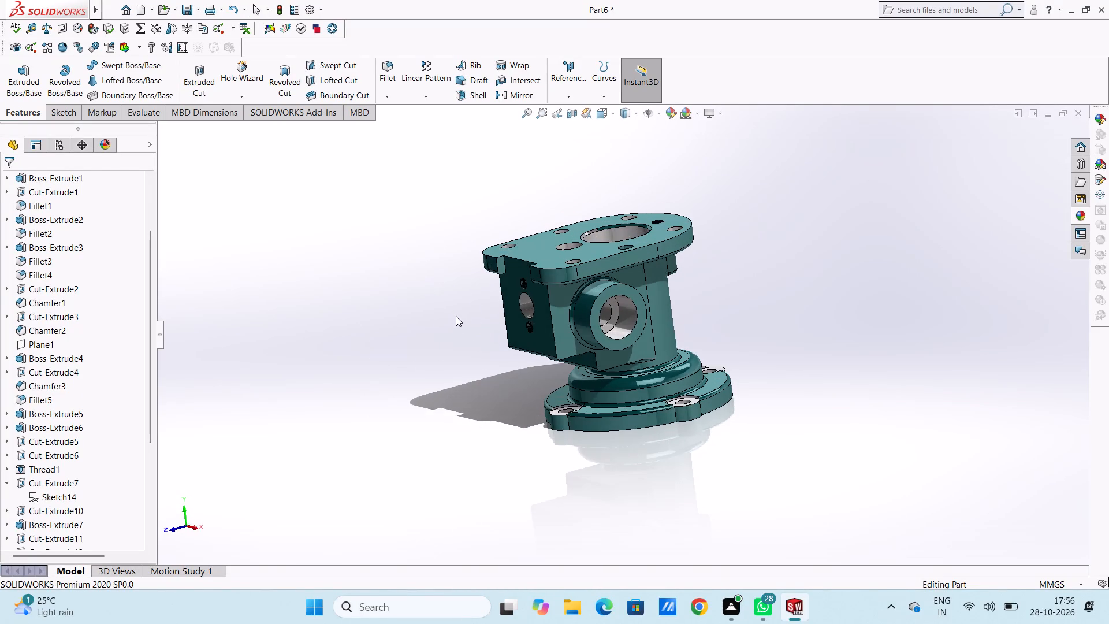
# Apply the chromium plate metal appearance to the thread face of the upper small threaded hole in the block's end face.
pyautogui.moveTo(468, 318); pyautogui.dragTo(488, 299, button='middle')
pyautogui.scroll(-10, 545, 278)
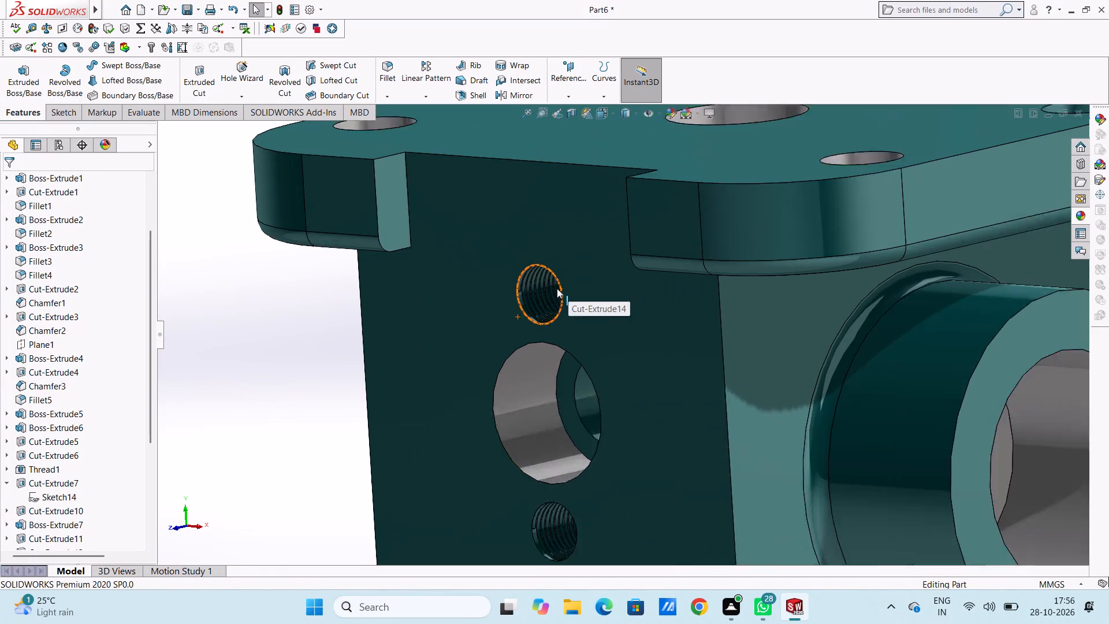
pyautogui.click(1075, 213)
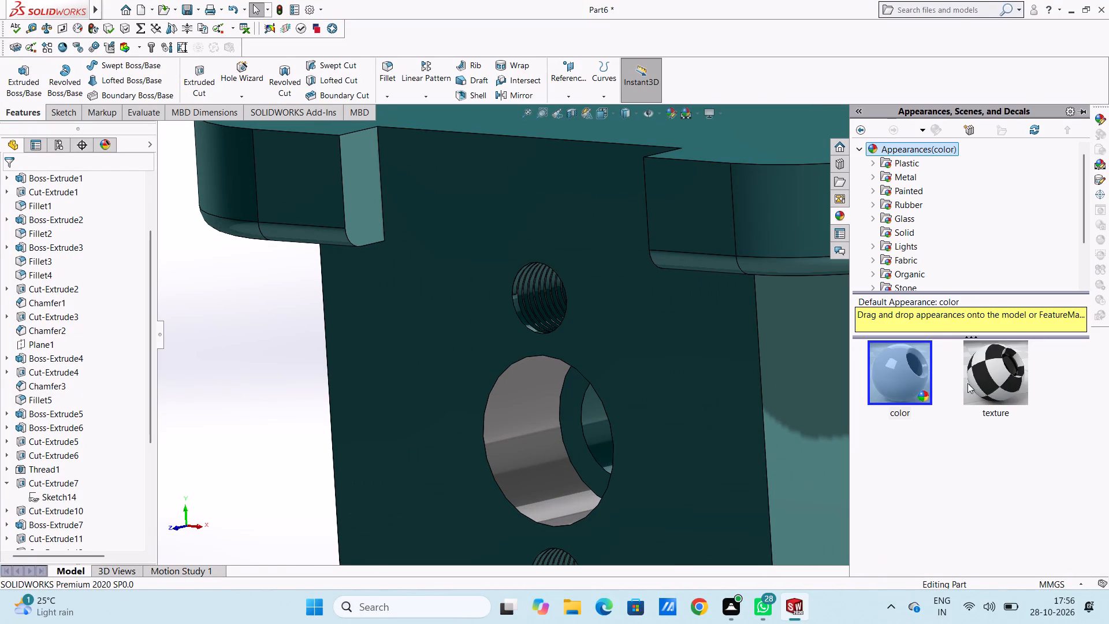
pyautogui.click(904, 180)
pyautogui.moveTo(989, 385); pyautogui.dragTo(528, 303)
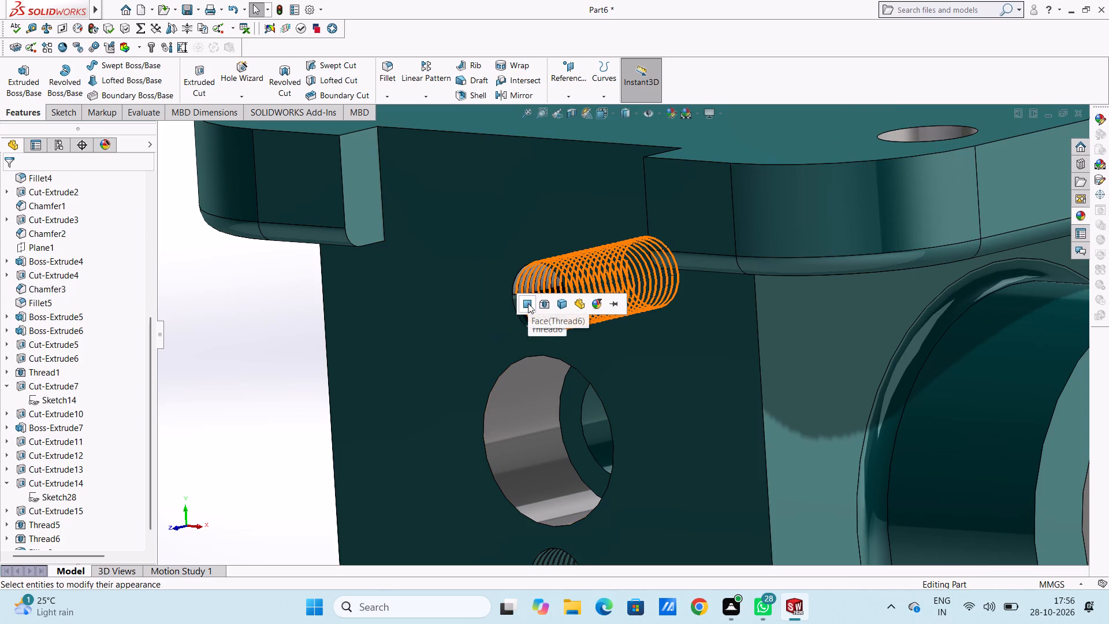
pyautogui.click(528, 303)
# Apply chromium plate to the thread face of the lower small threaded hole in the block's end face.
pyautogui.scroll(4, 564, 444)
pyautogui.scroll(-5, 589, 480)
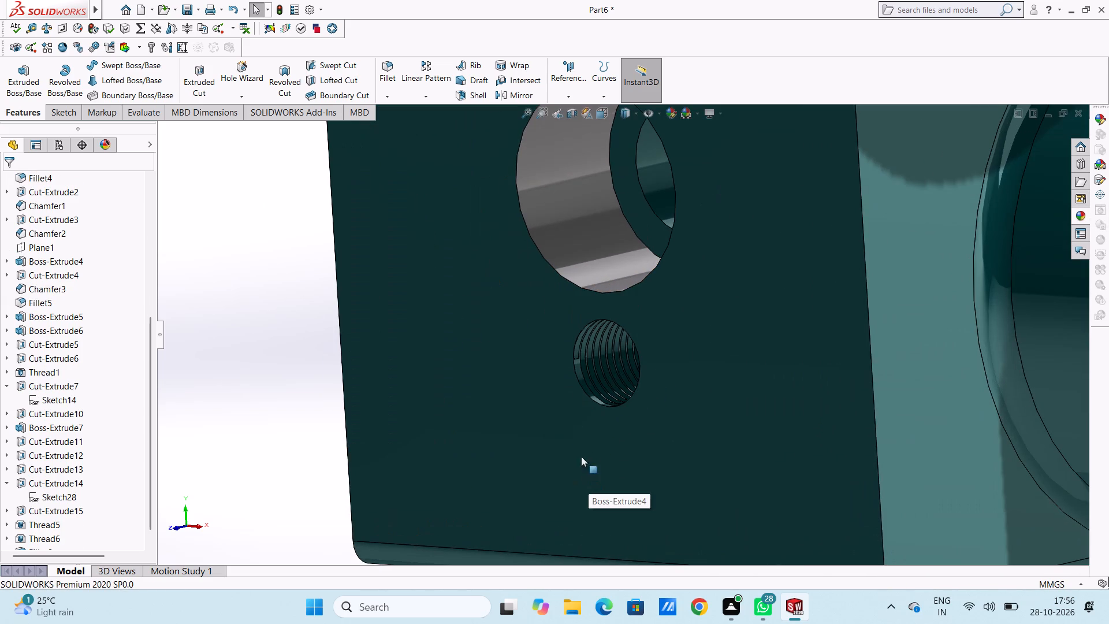
pyautogui.click(1075, 214)
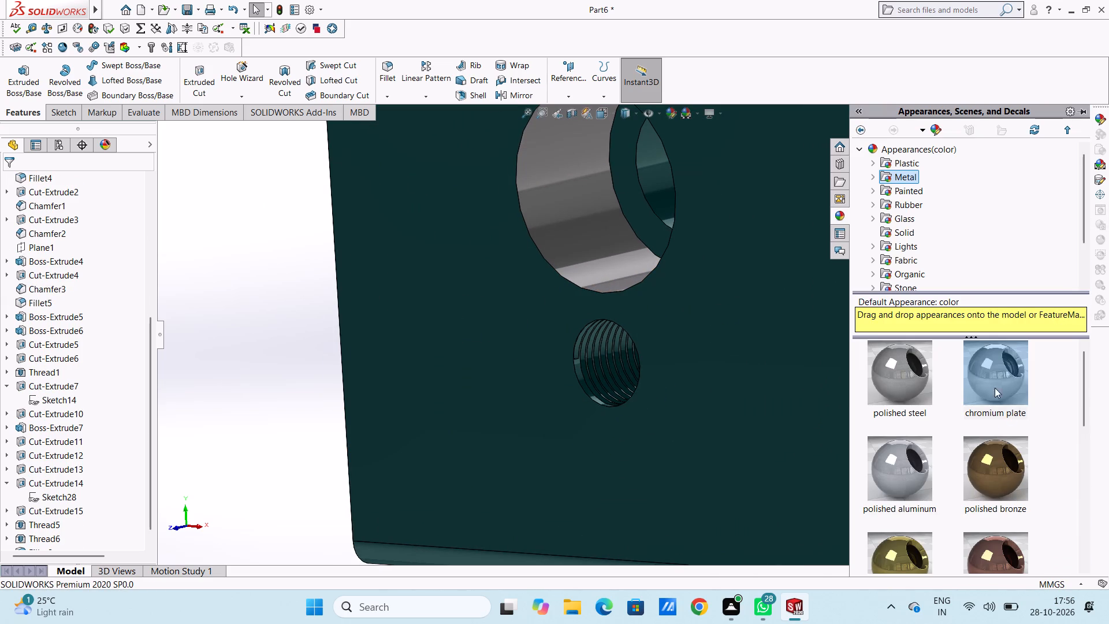
pyautogui.moveTo(985, 378); pyautogui.dragTo(586, 377)
pyautogui.click(585, 377)
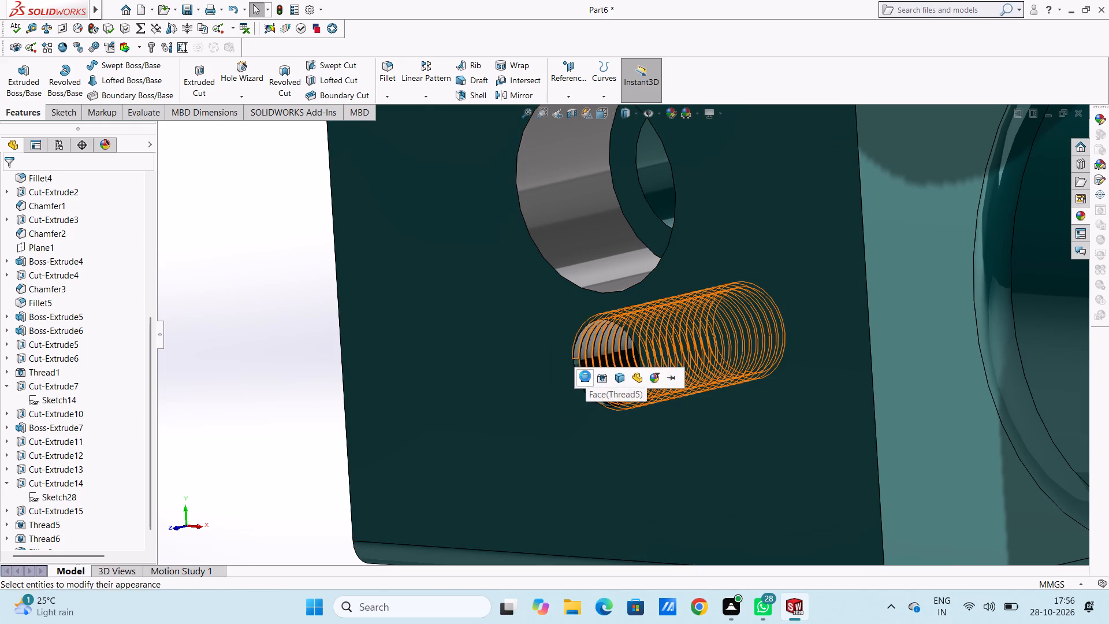
# Apply the polished bronze appearance to the thread inside the upper small hole of the block's end face.
pyautogui.scroll(-1, 555, 395)
pyautogui.scroll(6, 527, 396)
pyautogui.scroll(5, 409, 391)
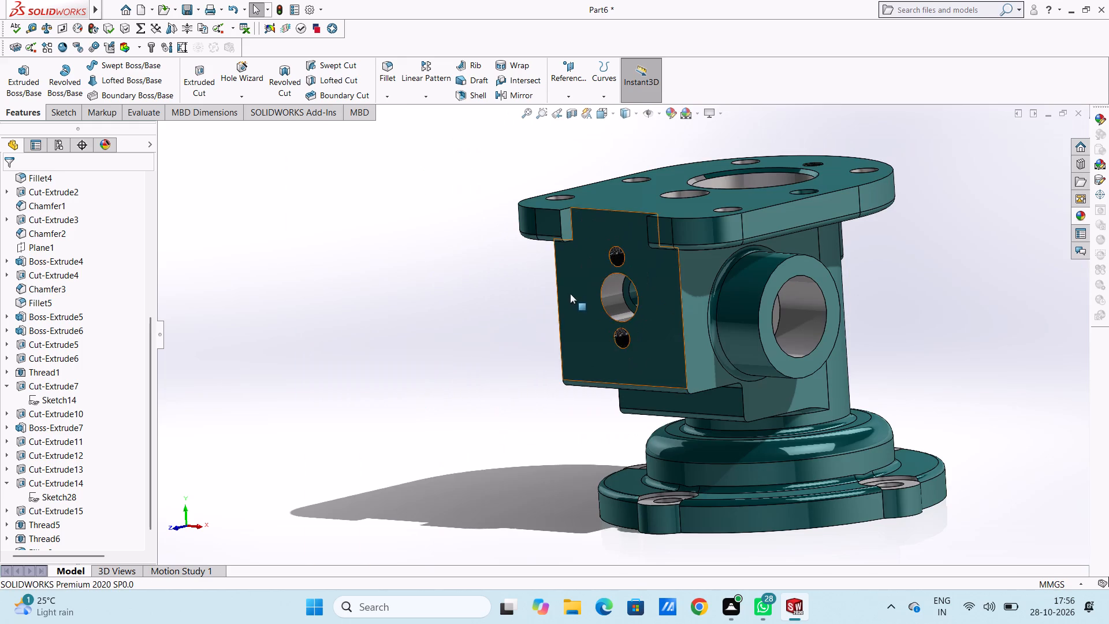
pyautogui.scroll(-6, 639, 244)
pyautogui.scroll(-6, 550, 326)
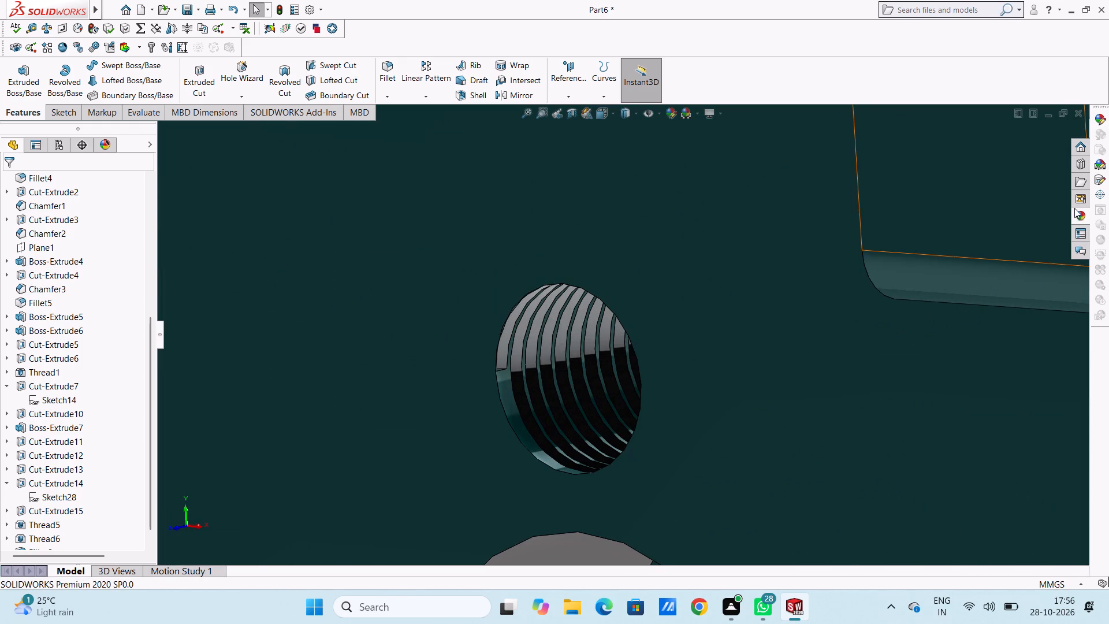
pyautogui.click(1077, 215)
pyautogui.moveTo(992, 471); pyautogui.dragTo(577, 421)
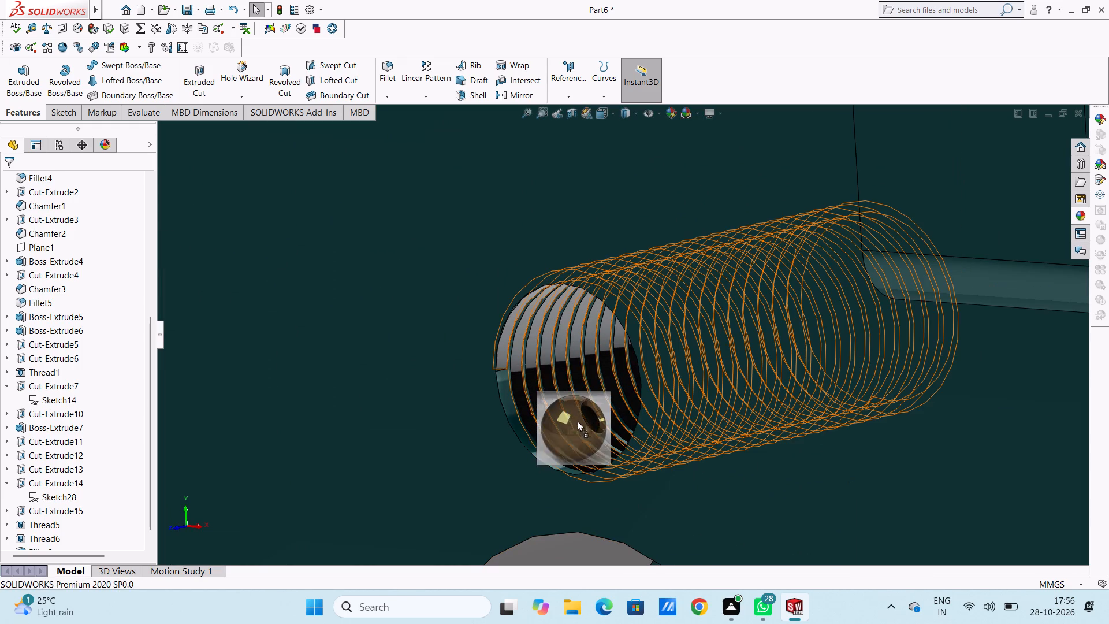
pyautogui.moveTo(577, 421); pyautogui.dragTo(571, 401)
pyautogui.click(571, 401)
# Apply polished bronze to the thread inside the lower small hole of the block's end face.
pyautogui.scroll(10, 573, 406)
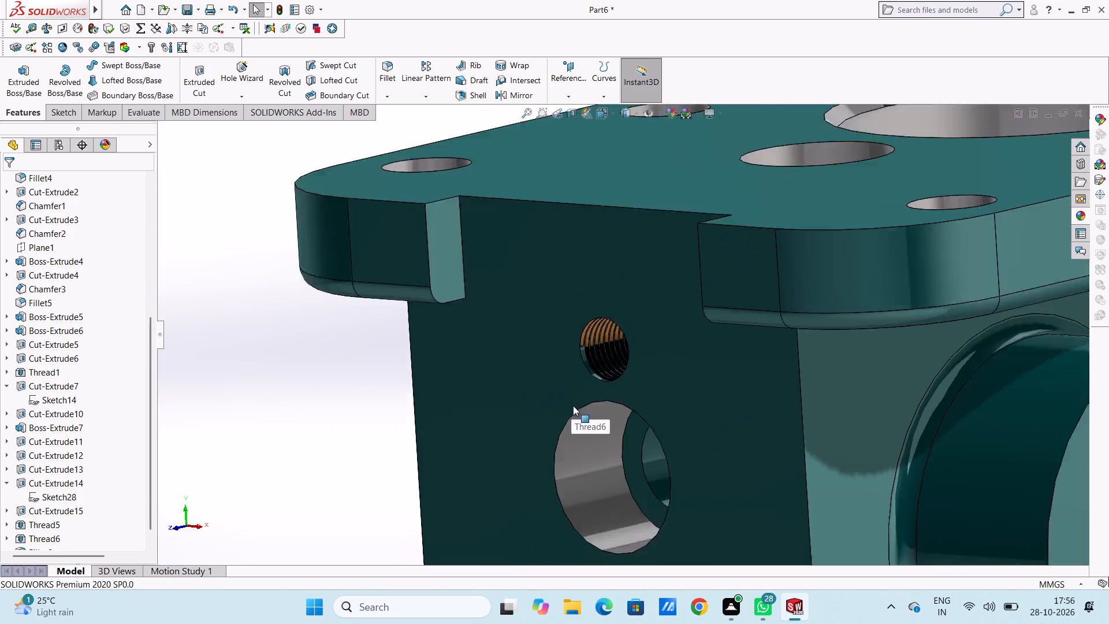
pyautogui.scroll(-5, 621, 508)
pyautogui.scroll(-3, 651, 382)
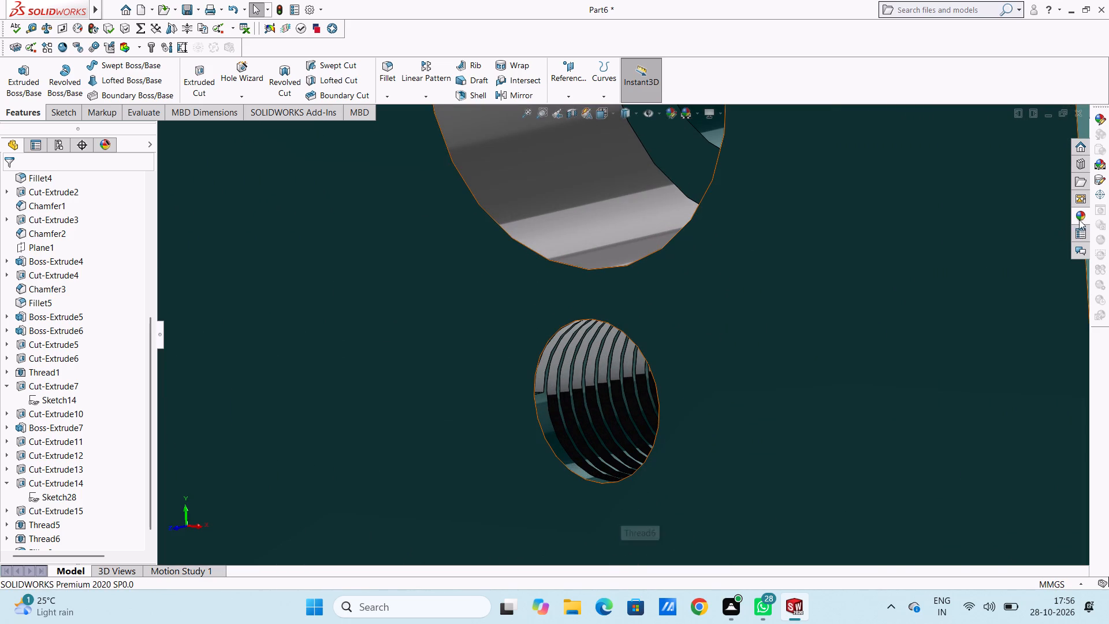
pyautogui.click(1081, 217)
pyautogui.moveTo(993, 471); pyautogui.dragTo(594, 421)
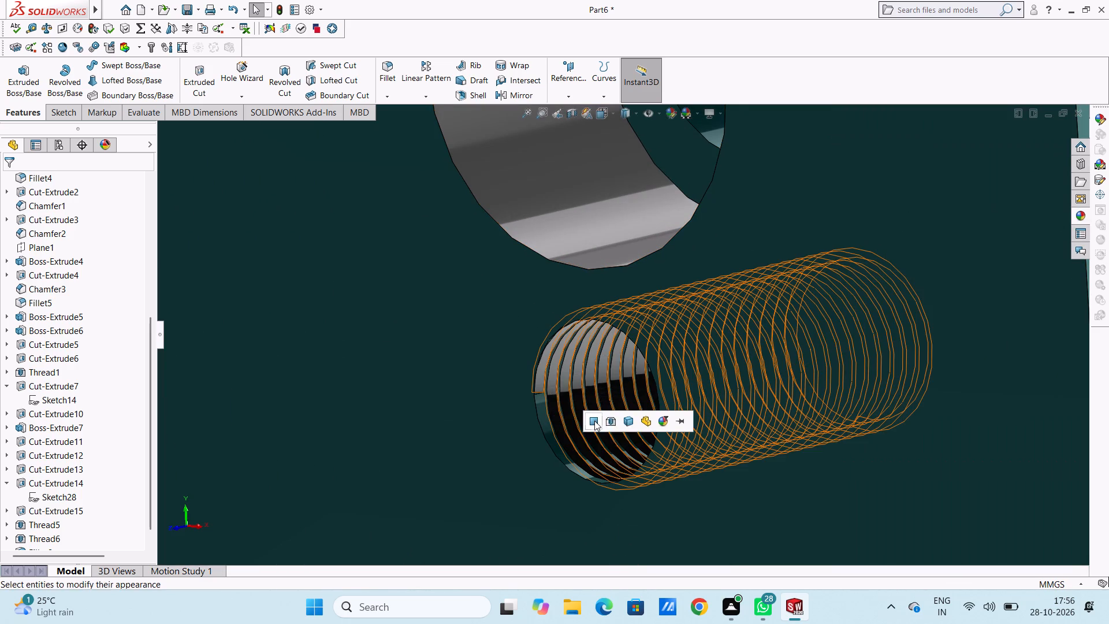
pyautogui.click(594, 421)
# Apply polished bronze to the teal face of the threaded hole on the top flange, beside the large bore.
pyautogui.scroll(5, 578, 407)
pyautogui.scroll(6, 564, 334)
pyautogui.scroll(4, 682, 233)
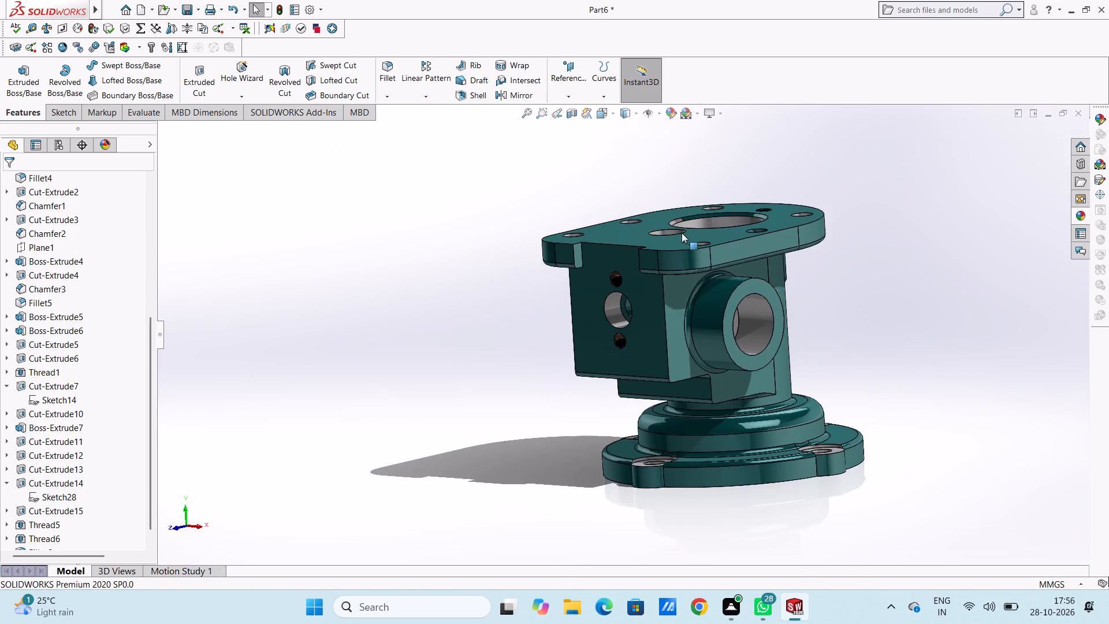
pyautogui.scroll(-5, 684, 229)
pyautogui.scroll(-7, 883, 203)
pyautogui.moveTo(639, 389); pyautogui.dragTo(639, 393, button='middle')
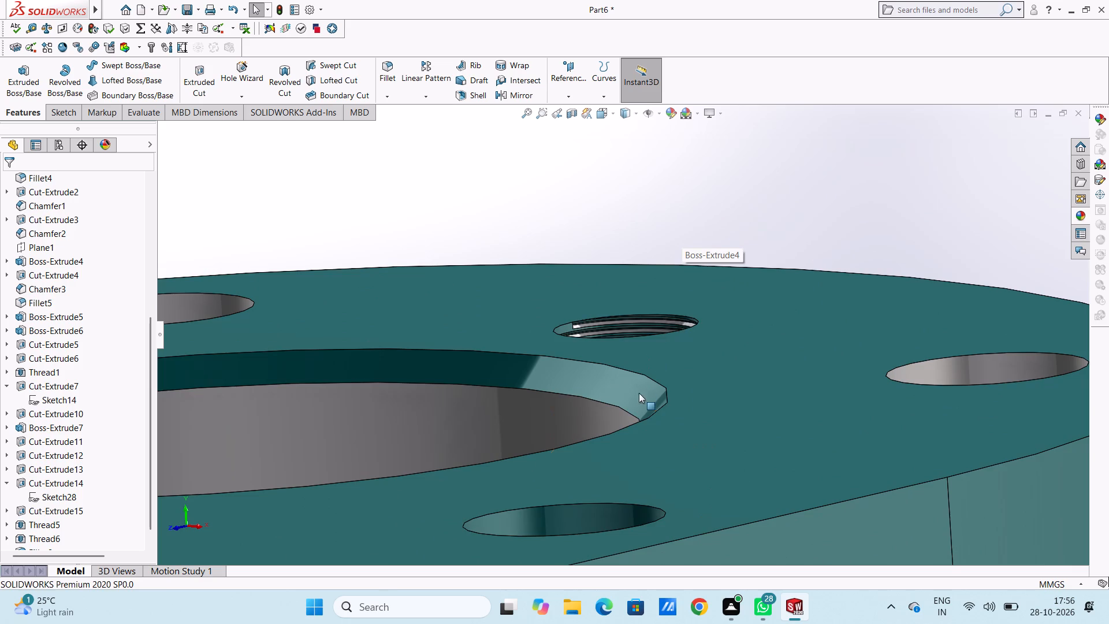
pyautogui.moveTo(639, 393); pyautogui.dragTo(639, 439, button='middle')
pyautogui.scroll(-4, 622, 239)
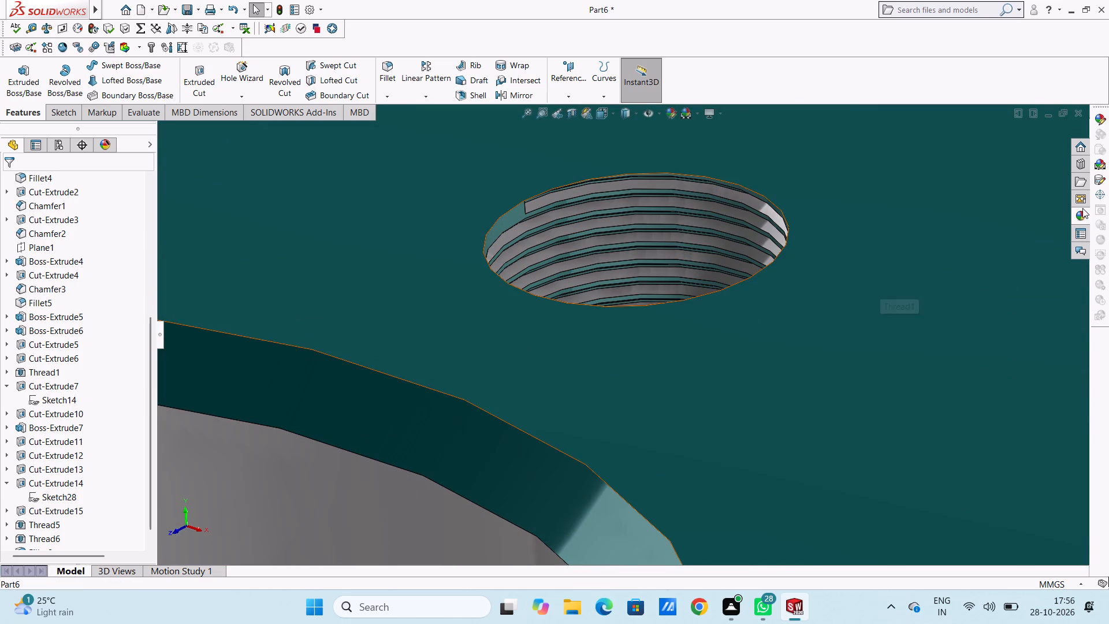
pyautogui.click(1082, 215)
pyautogui.moveTo(978, 459); pyautogui.dragTo(641, 226)
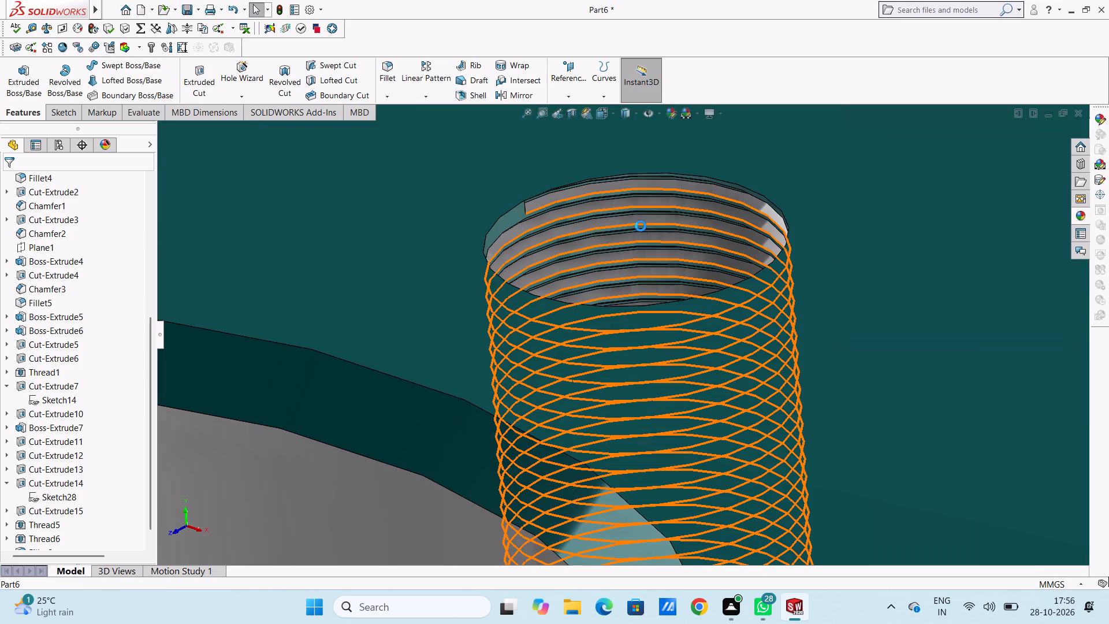
pyautogui.click(641, 226)
# Apply polished bronze to the grey thread face inside the top flange's threaded hole.
pyautogui.scroll(5, 654, 237)
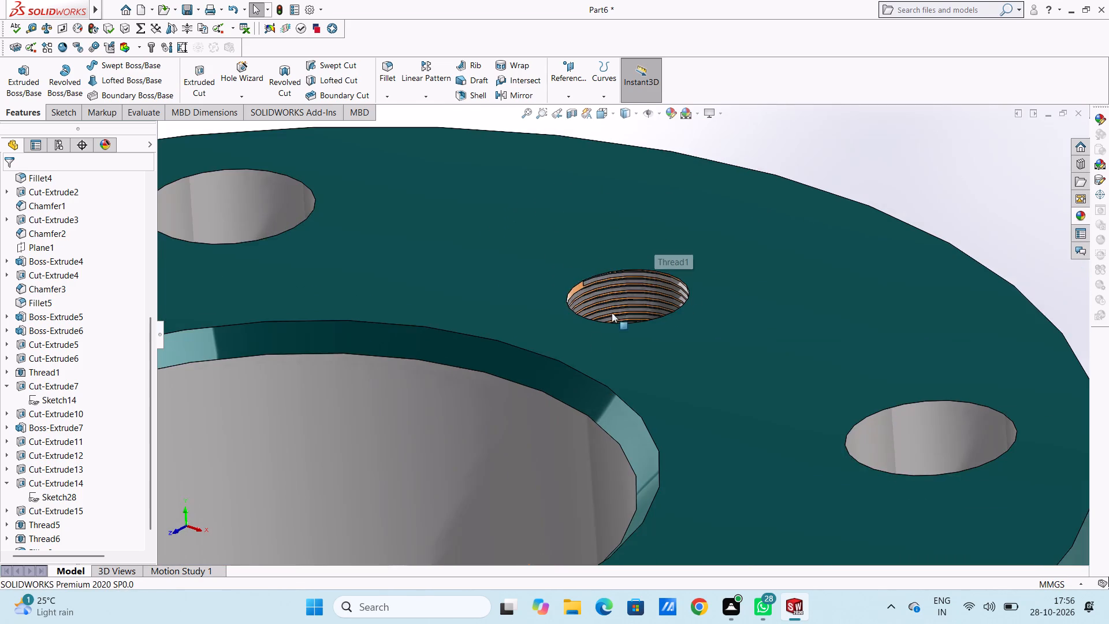
pyautogui.scroll(4, 478, 410)
pyautogui.scroll(-5, 657, 305)
pyautogui.scroll(-5, 578, 354)
pyautogui.scroll(-2, 663, 332)
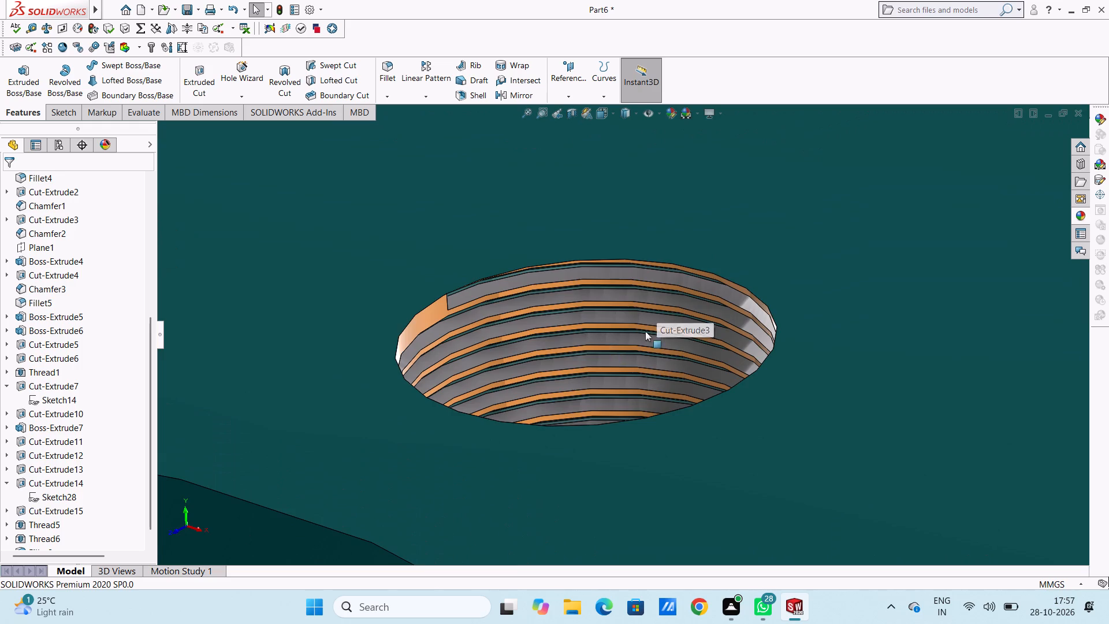
pyautogui.scroll(-4, 645, 331)
pyautogui.click(1077, 217)
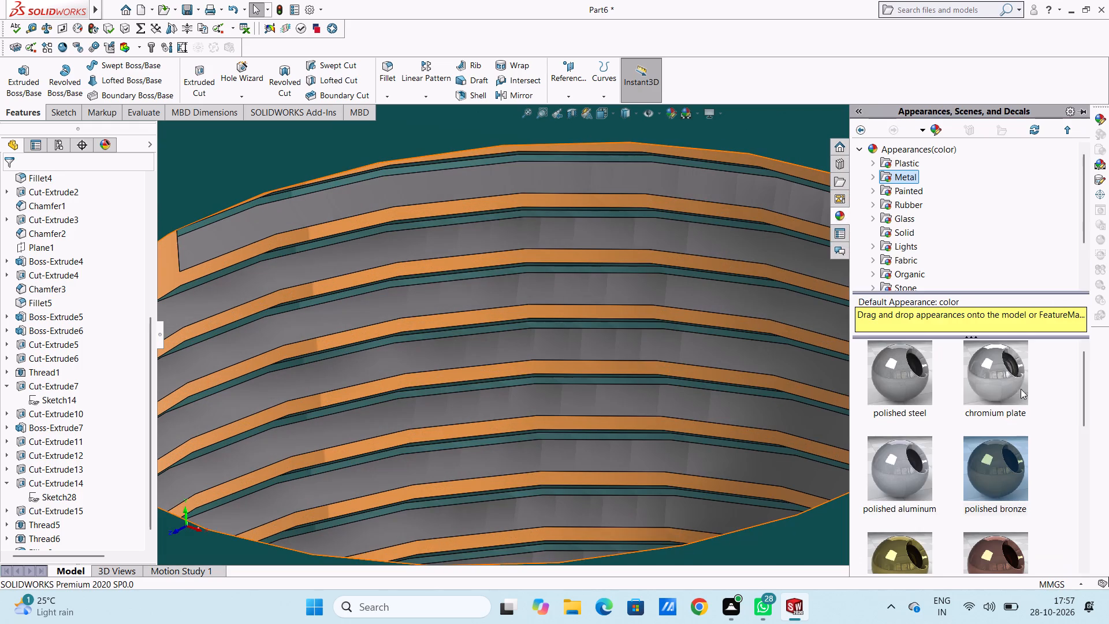
pyautogui.moveTo(997, 455); pyautogui.dragTo(671, 189)
pyautogui.click(671, 189)
# Apply chromium plate to the teal section of the chamfer around the top flange's large bore.
pyautogui.scroll(6, 657, 282)
pyautogui.scroll(6, 634, 348)
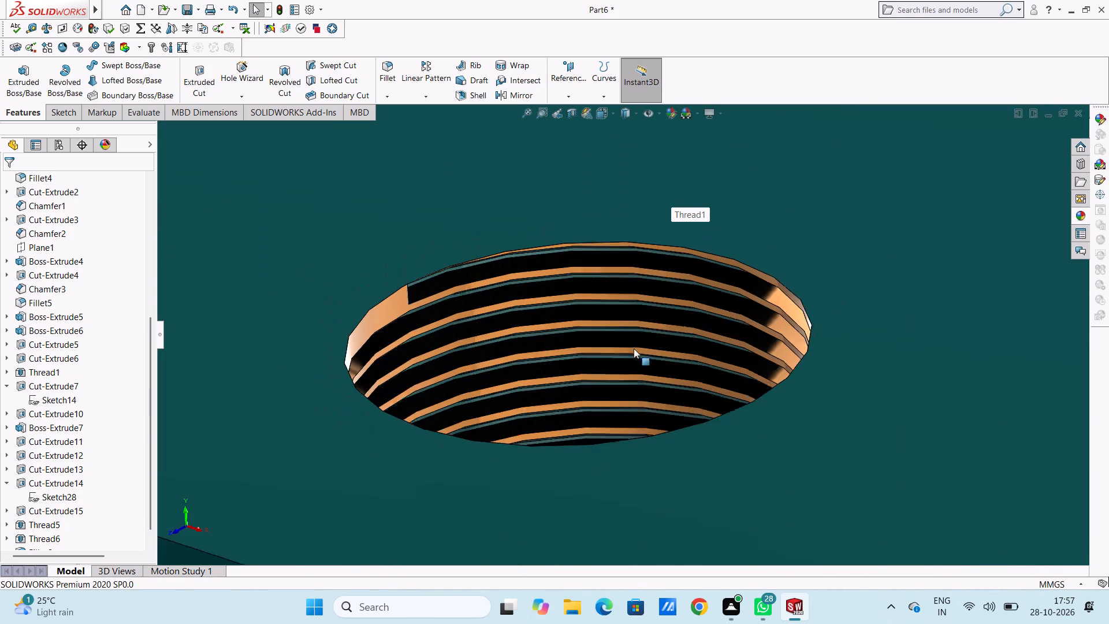
pyautogui.scroll(11, 602, 412)
pyautogui.scroll(-4, 504, 491)
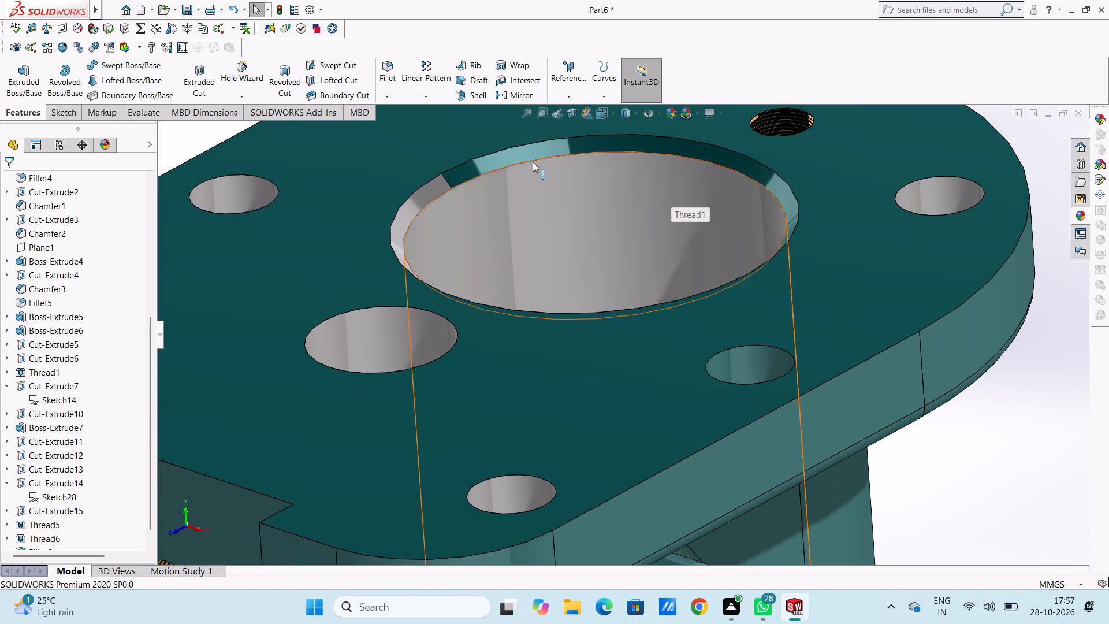
pyautogui.scroll(-6, 497, 146)
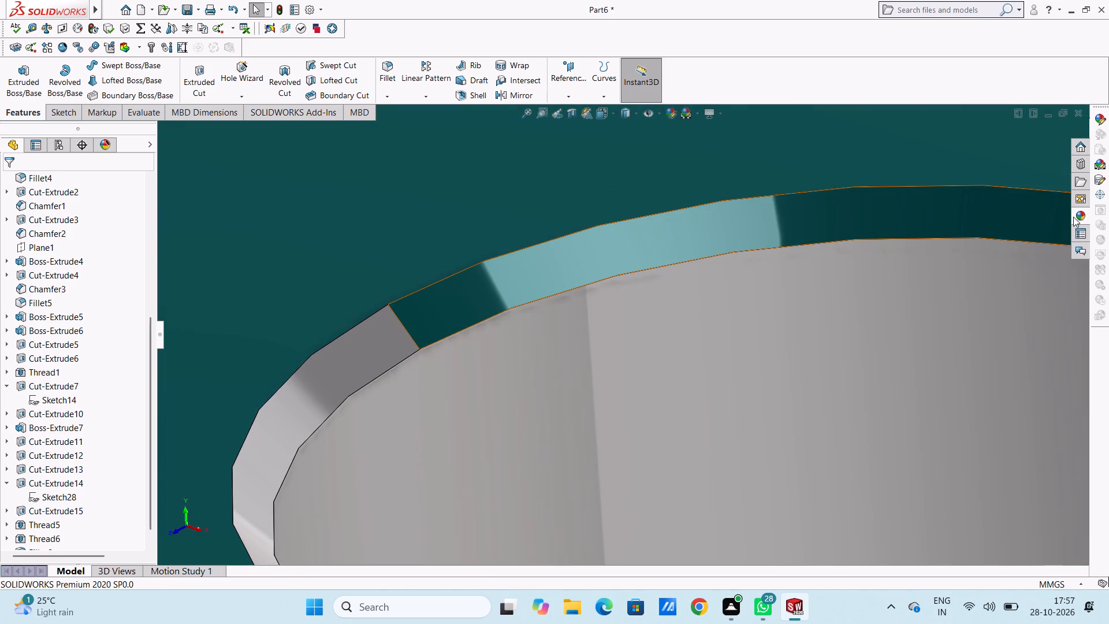
pyautogui.click(1073, 217)
pyautogui.moveTo(989, 372); pyautogui.dragTo(582, 259)
pyautogui.click(582, 259)
# Apply chromium plate to the remaining grey section of the large bore's chamfer on the top flange.
pyautogui.scroll(11, 594, 300)
pyautogui.scroll(-5, 591, 346)
pyautogui.scroll(-4, 983, 251)
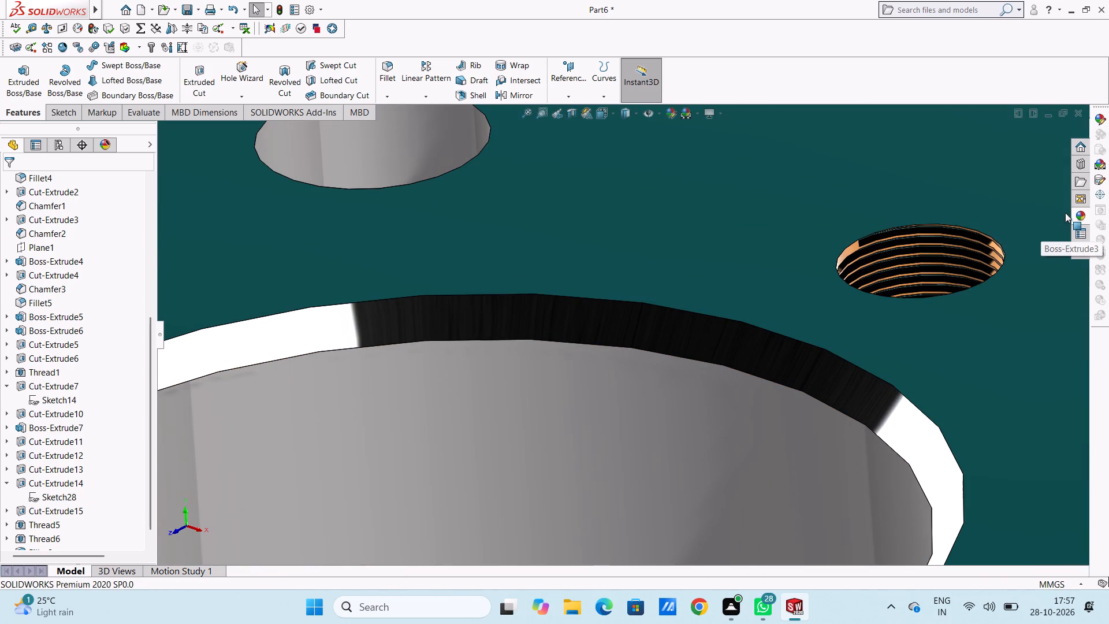
pyautogui.click(1082, 214)
pyautogui.scroll(4, 135, 518)
pyautogui.scroll(-5, 275, 415)
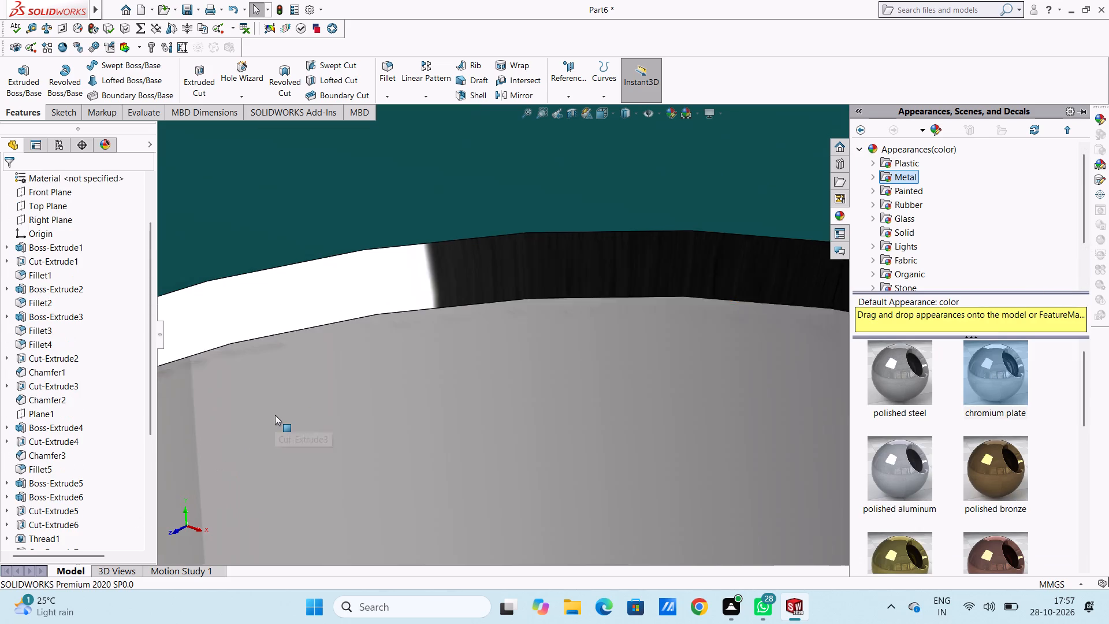
pyautogui.scroll(7, 251, 413)
pyautogui.scroll(-3, 295, 428)
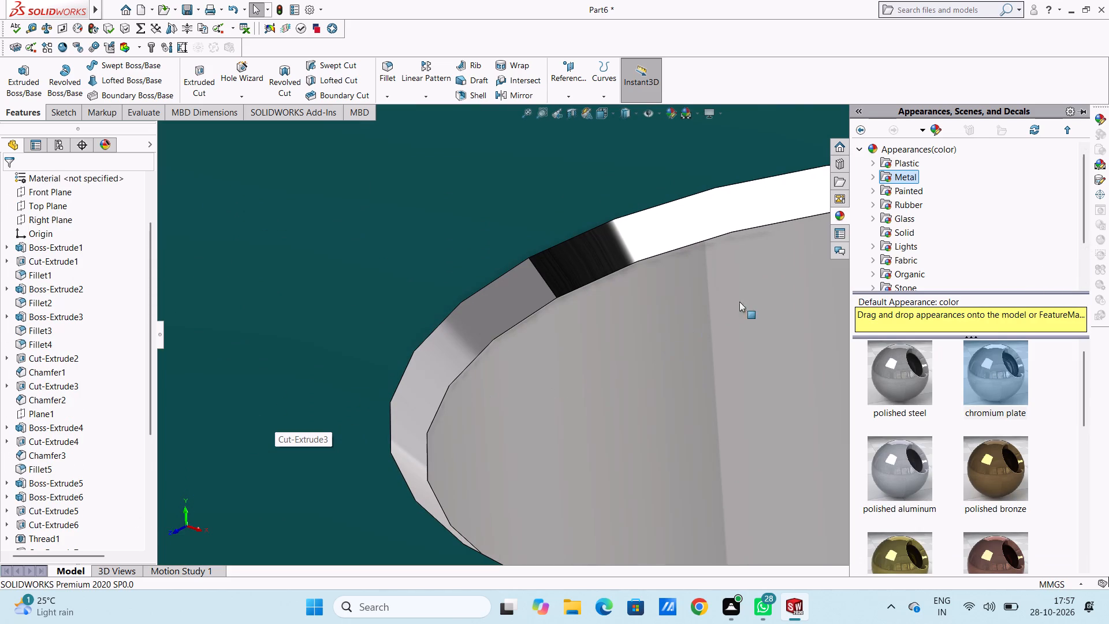
pyautogui.moveTo(987, 362); pyautogui.dragTo(434, 365)
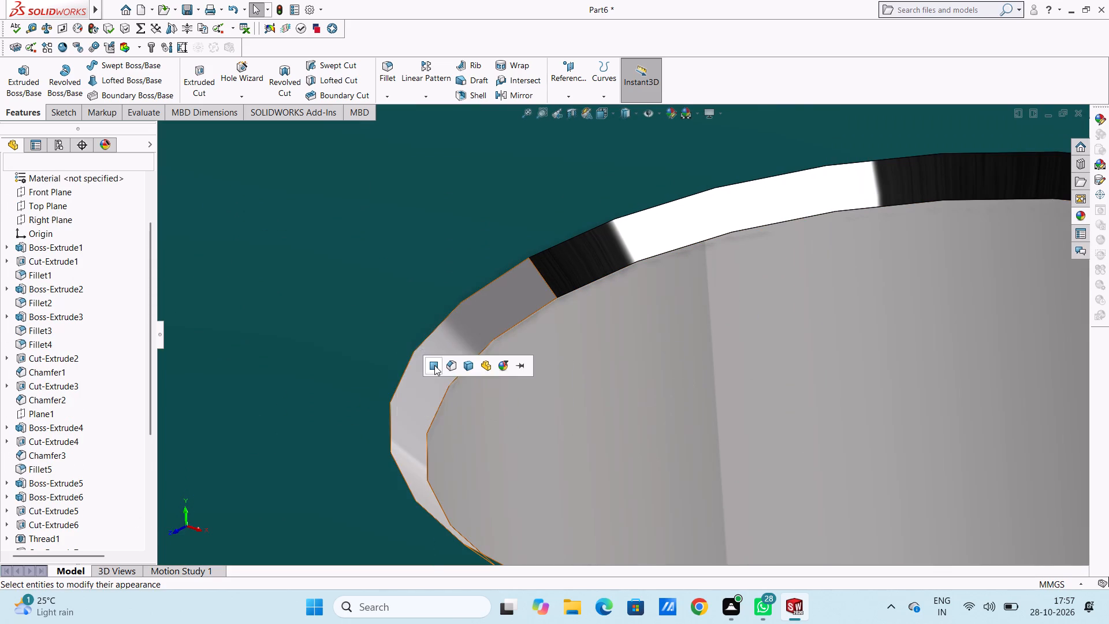
pyautogui.click(434, 365)
# Clear the selection and show the housing in the isometric view.
pyautogui.scroll(18, 585, 363)
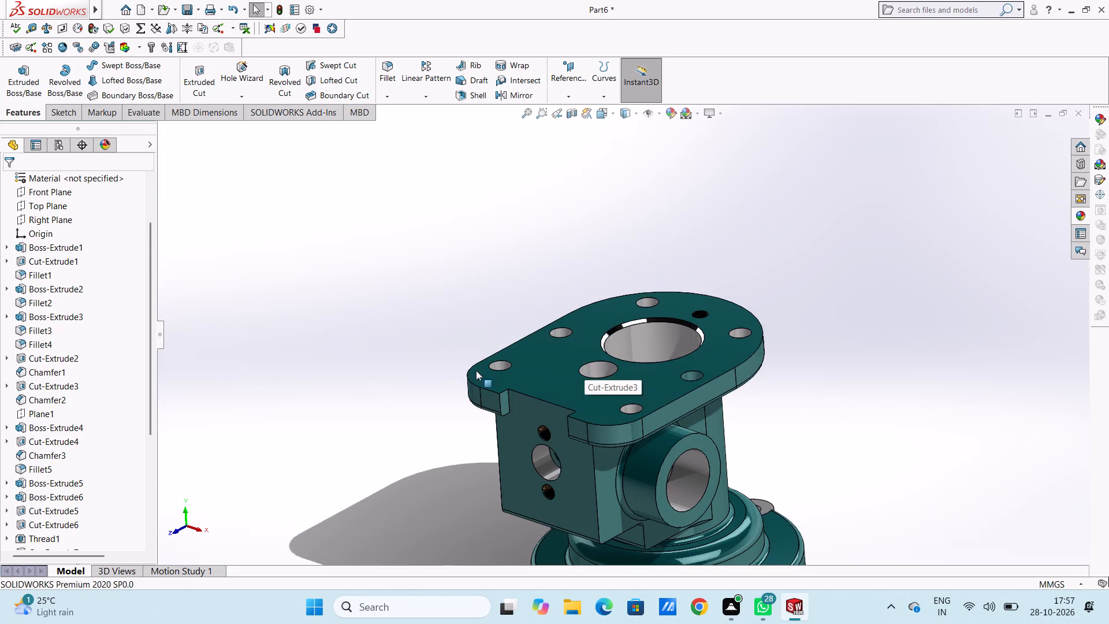
pyautogui.press('Escape')
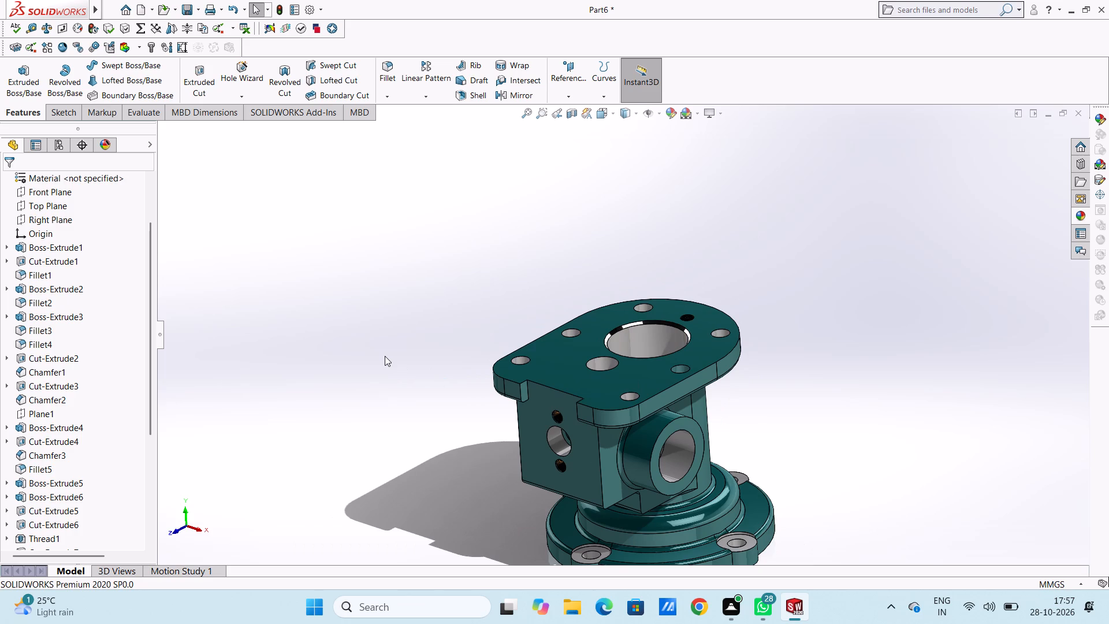
pyautogui.hotkey('ctrl', '7')
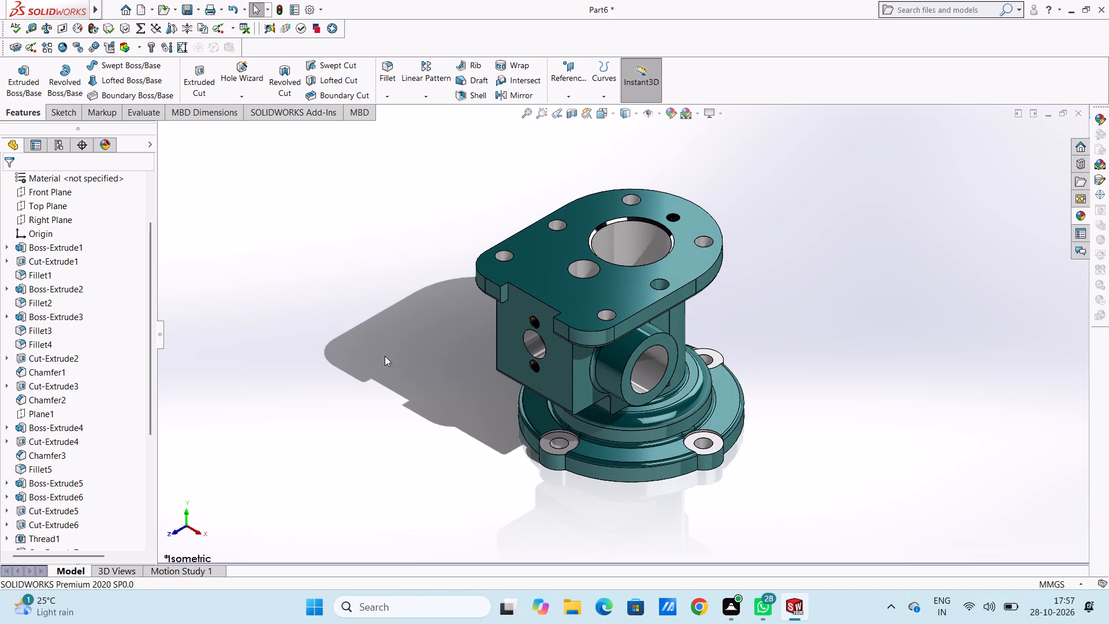
# Save the part in the Documents folder under the name CYLINDER HOUSING.
pyautogui.hotkey('ctrl', 's')
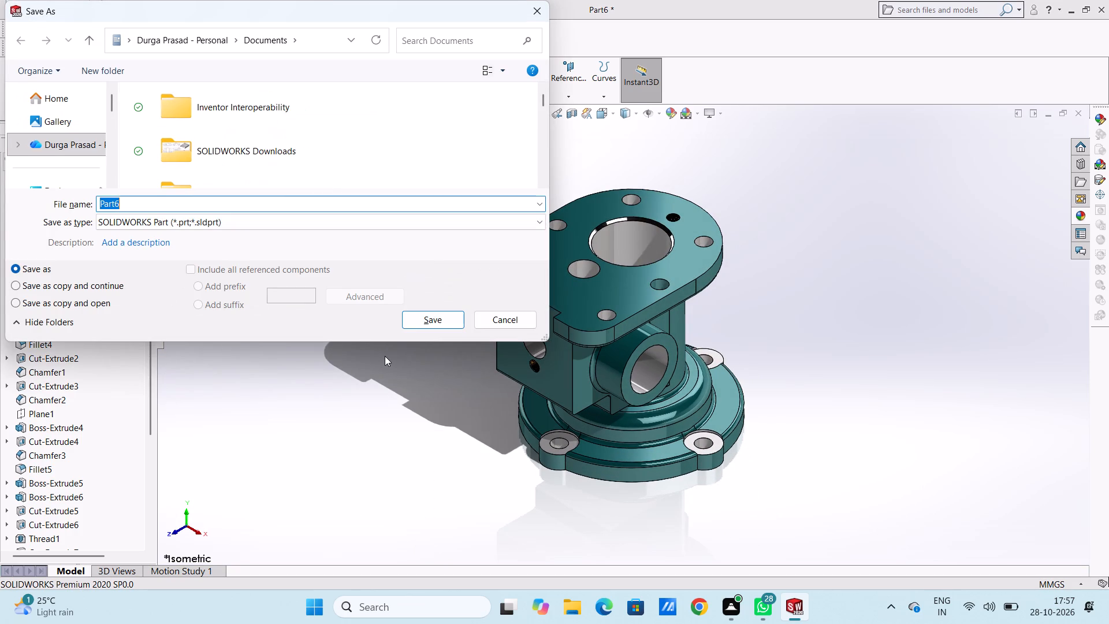
pyautogui.hotkey('ctrl', 'v')
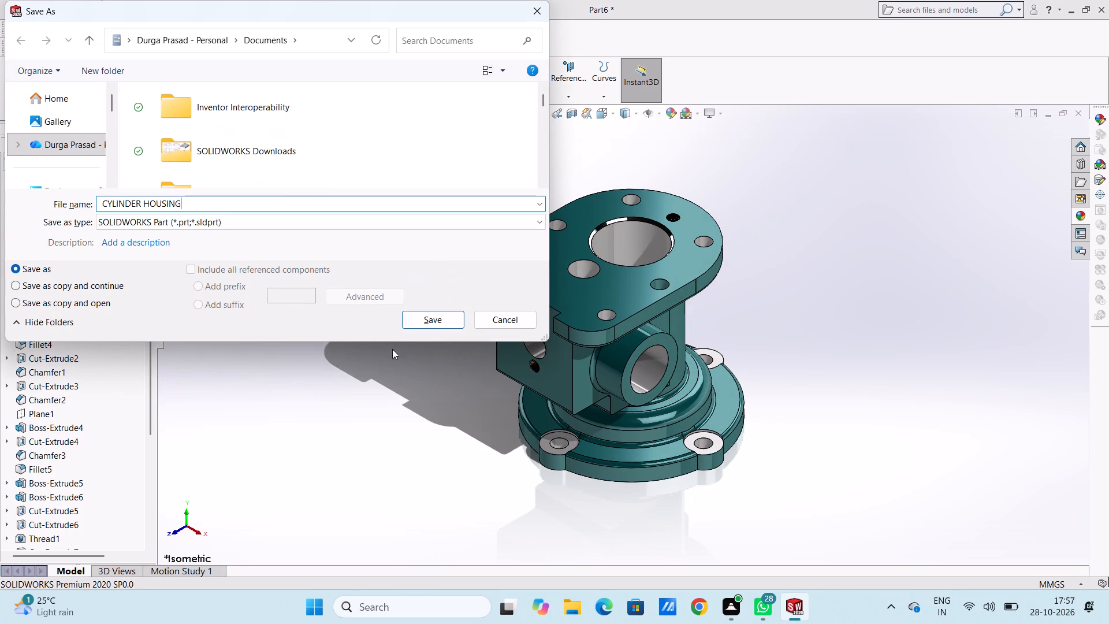
pyautogui.click(425, 322)
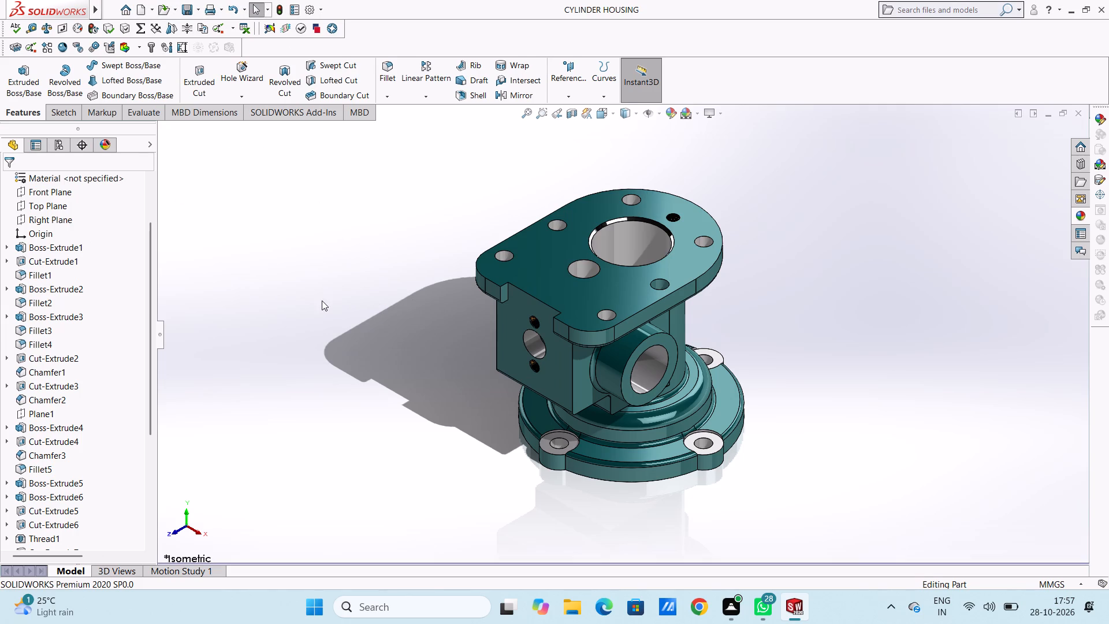
# Save a copy of CYLINDER HOUSING in Adobe Portable Document Format (*.pdf).
pyautogui.click(197, 9)
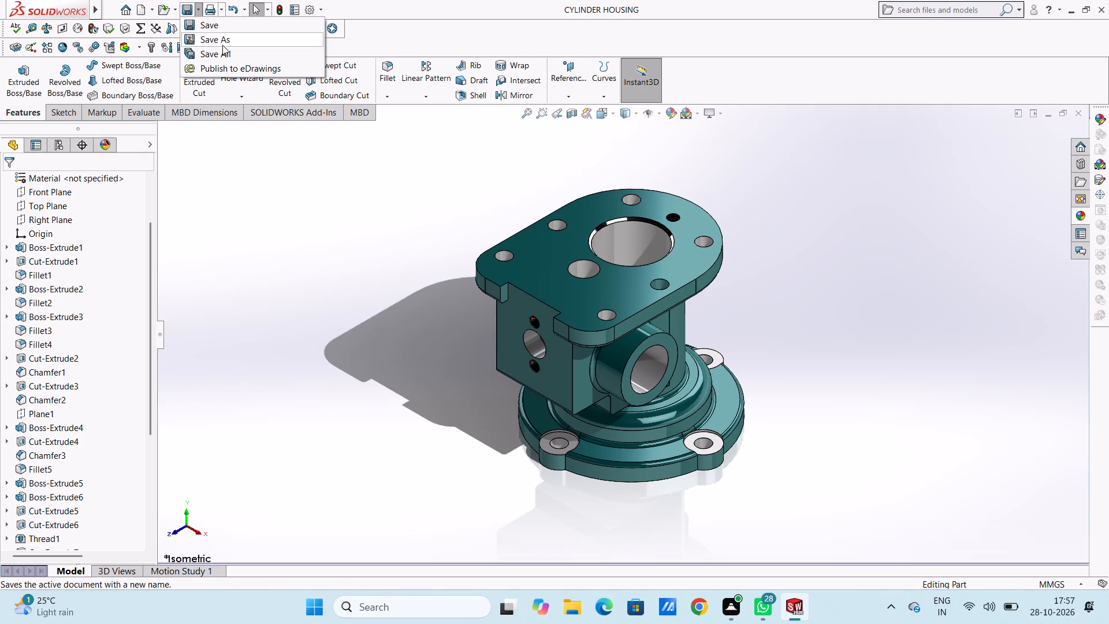
pyautogui.click(222, 43)
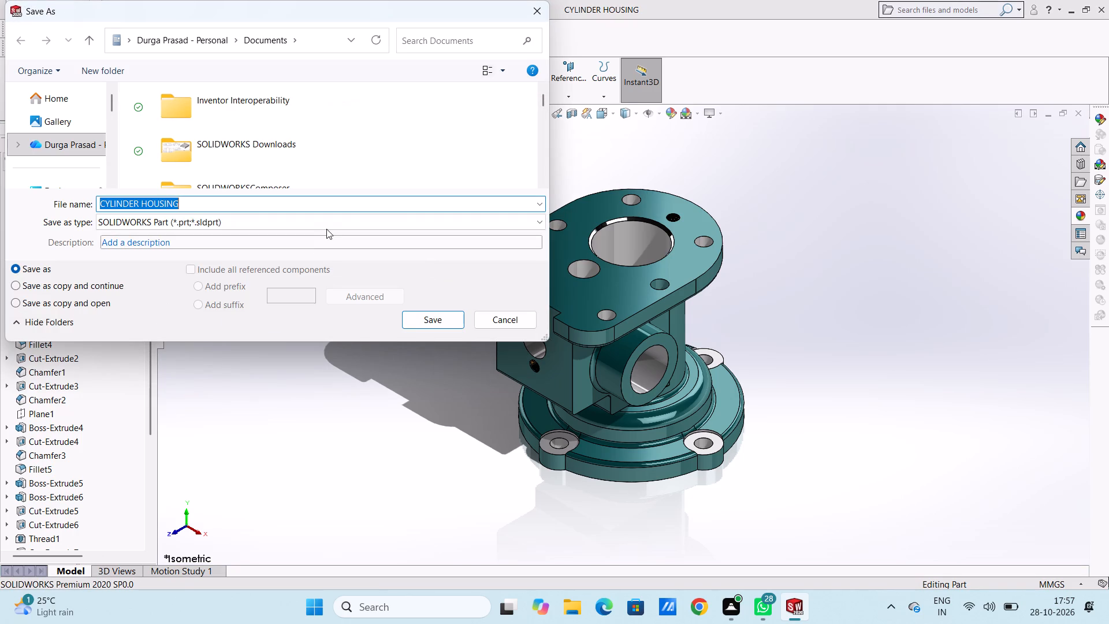
pyautogui.click(329, 229)
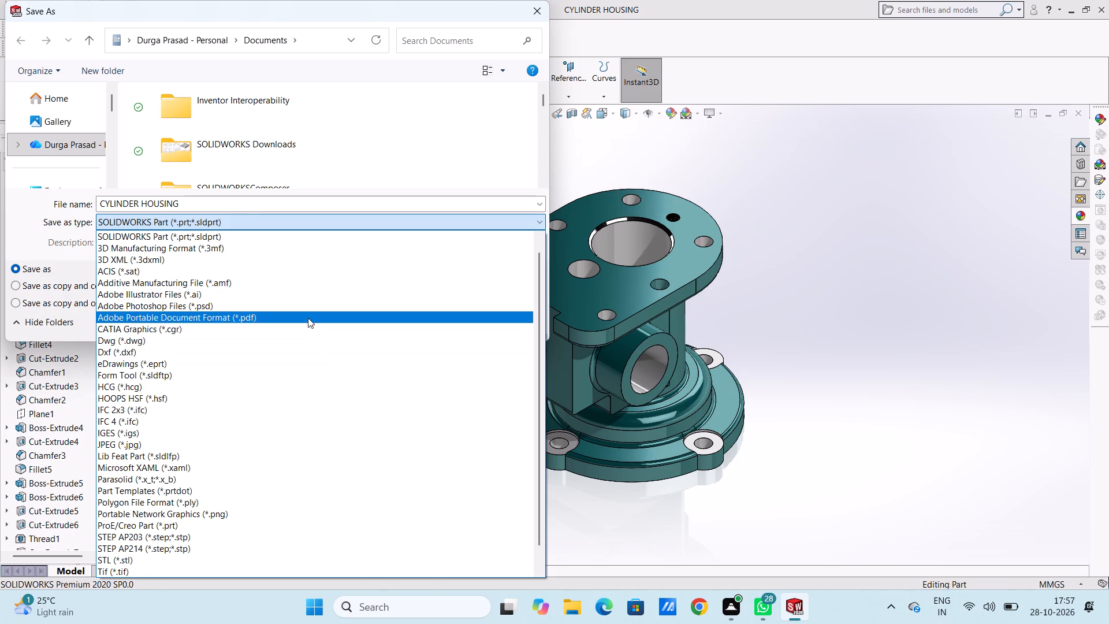
pyautogui.click(308, 318)
pyautogui.click(430, 347)
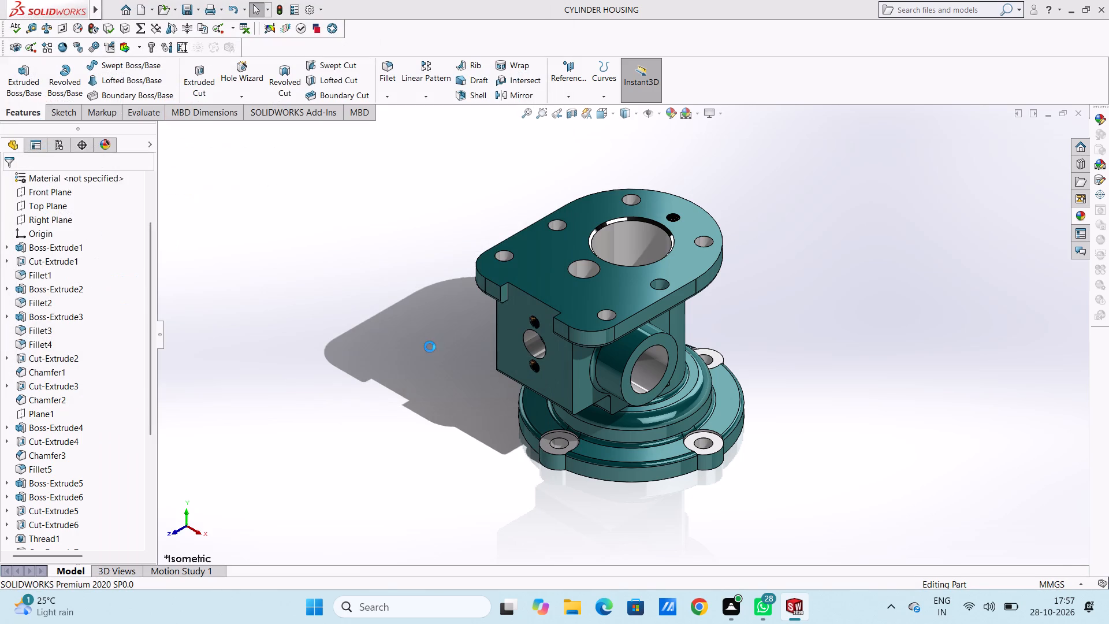